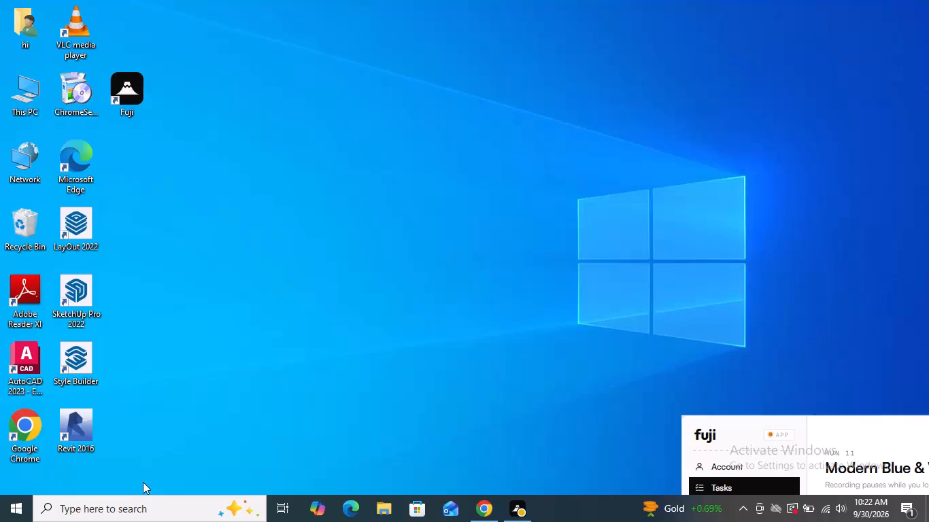
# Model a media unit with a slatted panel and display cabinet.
# Launch SketchUp Pro 2022 from the desktop.
pyautogui.doubleClick(82, 291)
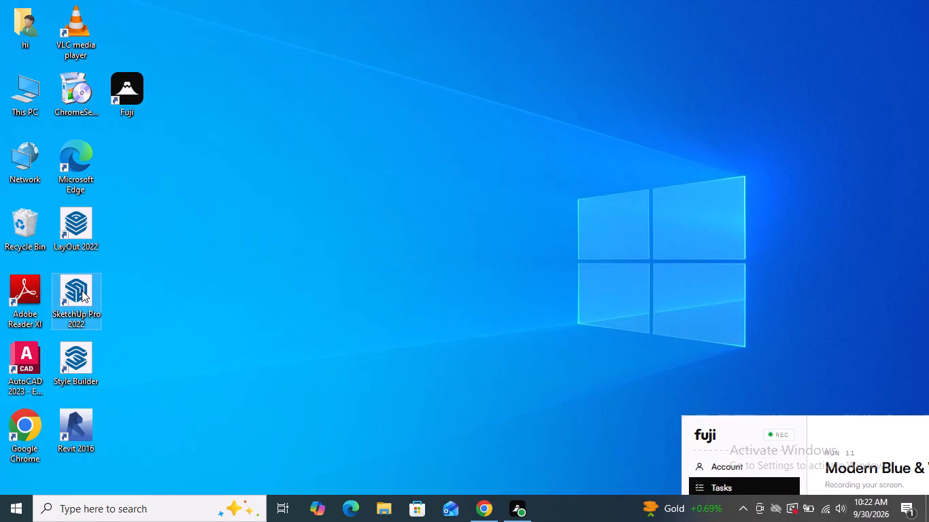
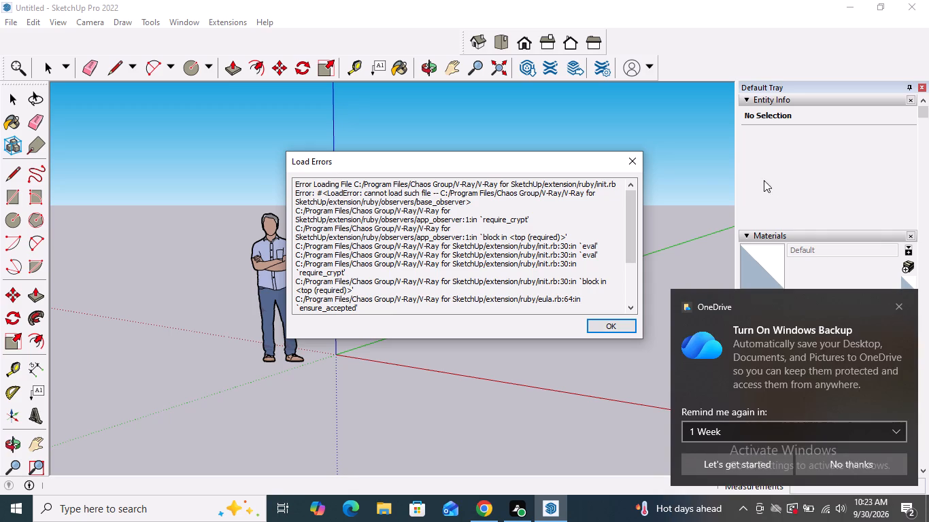
# Dismiss the Load Errors dialog and the OneDrive backup notification.
pyautogui.click(629, 155)
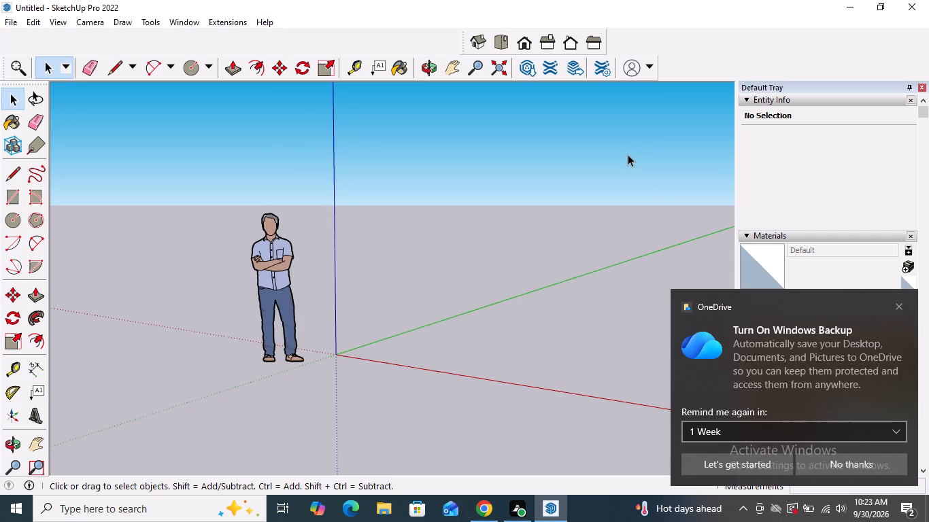
pyautogui.click(901, 306)
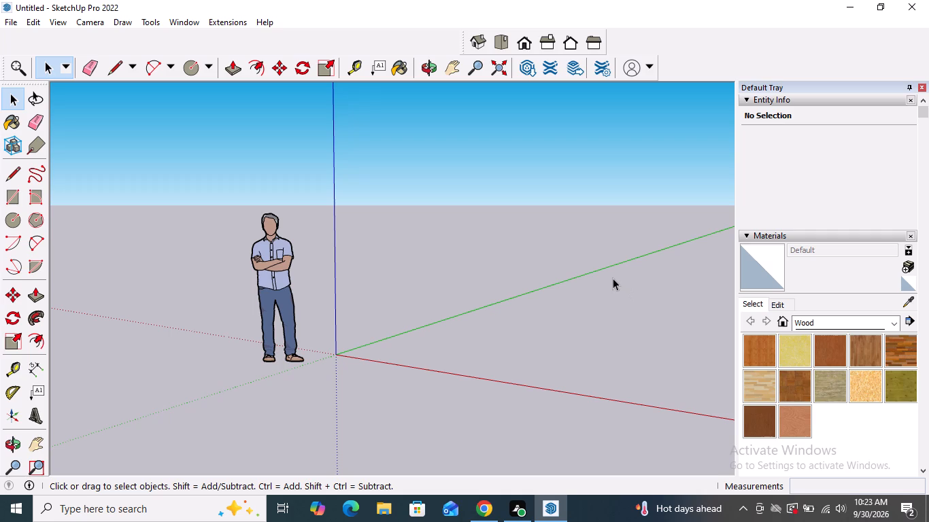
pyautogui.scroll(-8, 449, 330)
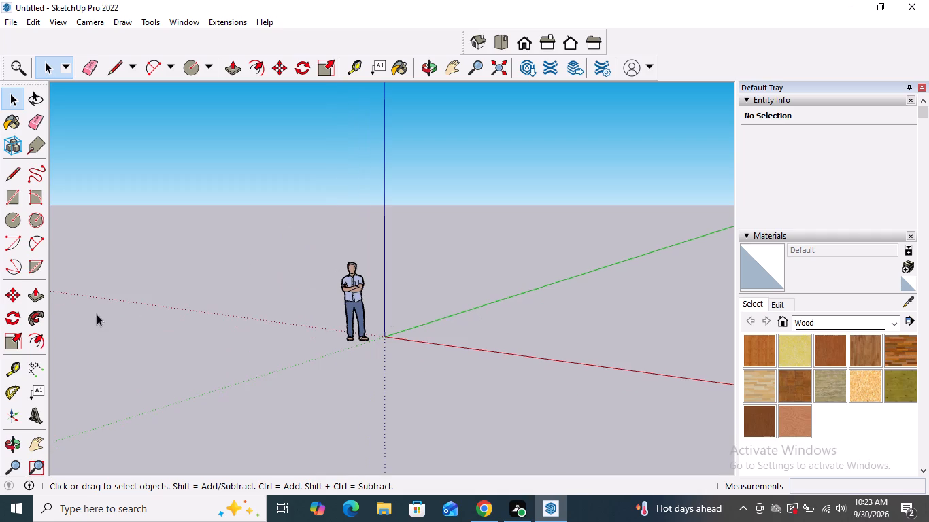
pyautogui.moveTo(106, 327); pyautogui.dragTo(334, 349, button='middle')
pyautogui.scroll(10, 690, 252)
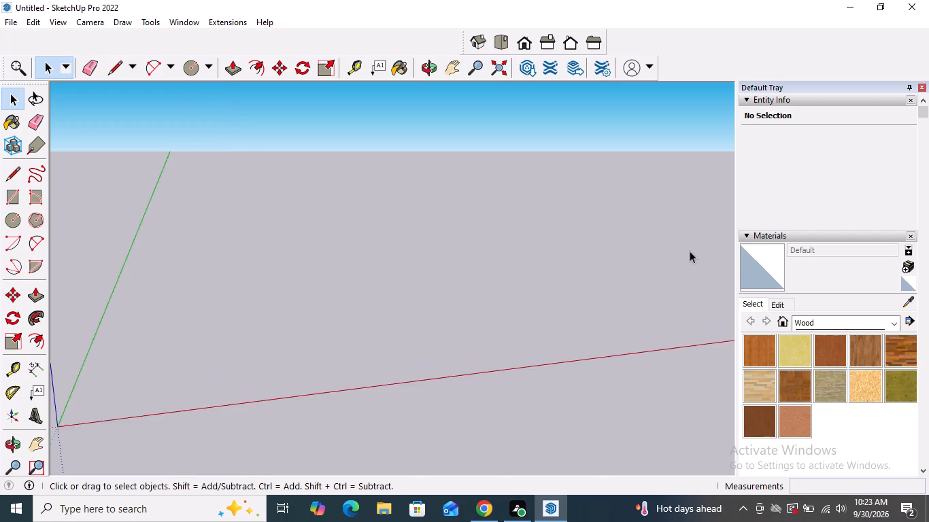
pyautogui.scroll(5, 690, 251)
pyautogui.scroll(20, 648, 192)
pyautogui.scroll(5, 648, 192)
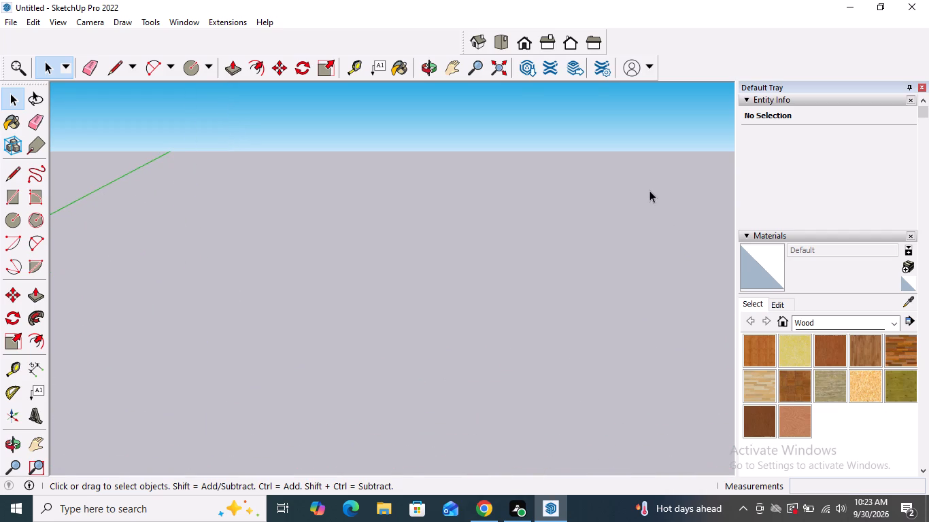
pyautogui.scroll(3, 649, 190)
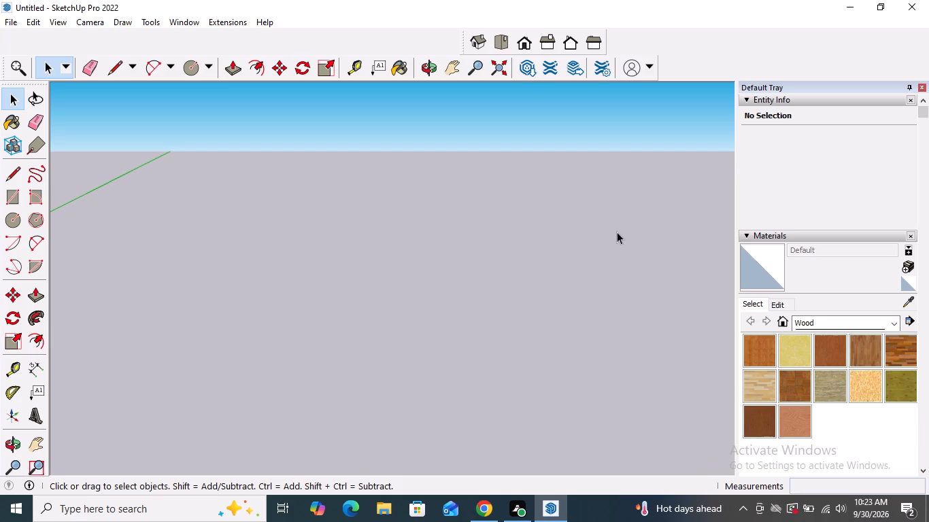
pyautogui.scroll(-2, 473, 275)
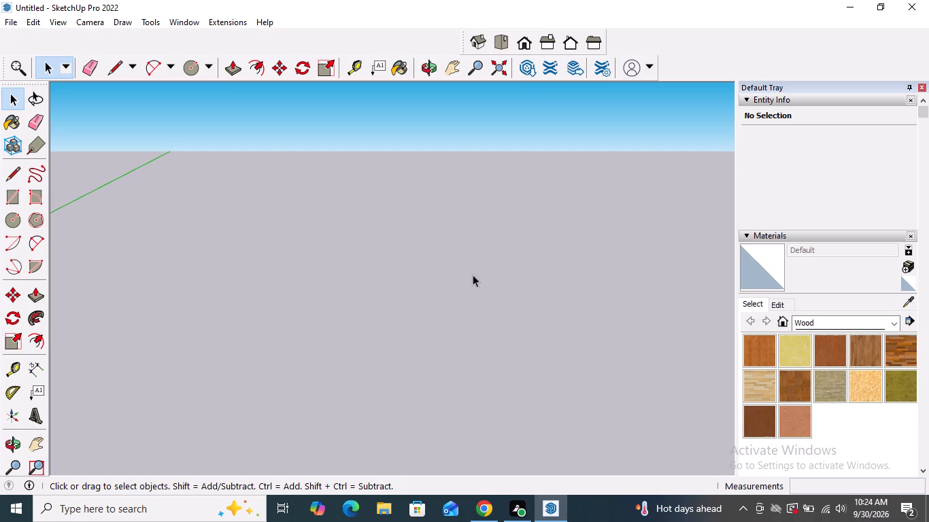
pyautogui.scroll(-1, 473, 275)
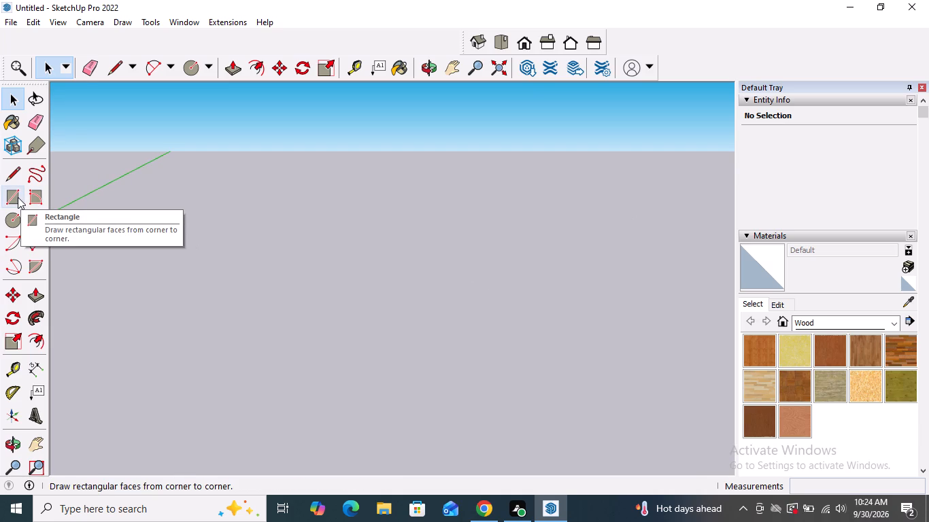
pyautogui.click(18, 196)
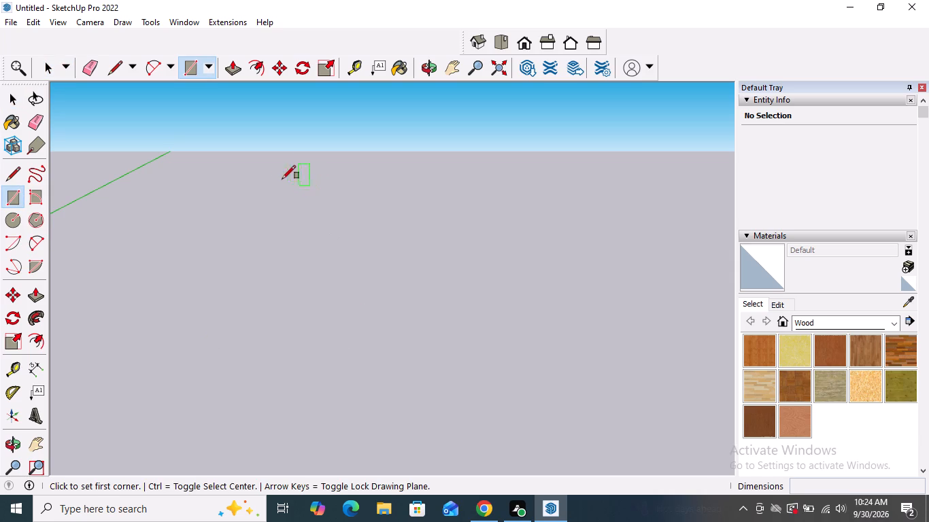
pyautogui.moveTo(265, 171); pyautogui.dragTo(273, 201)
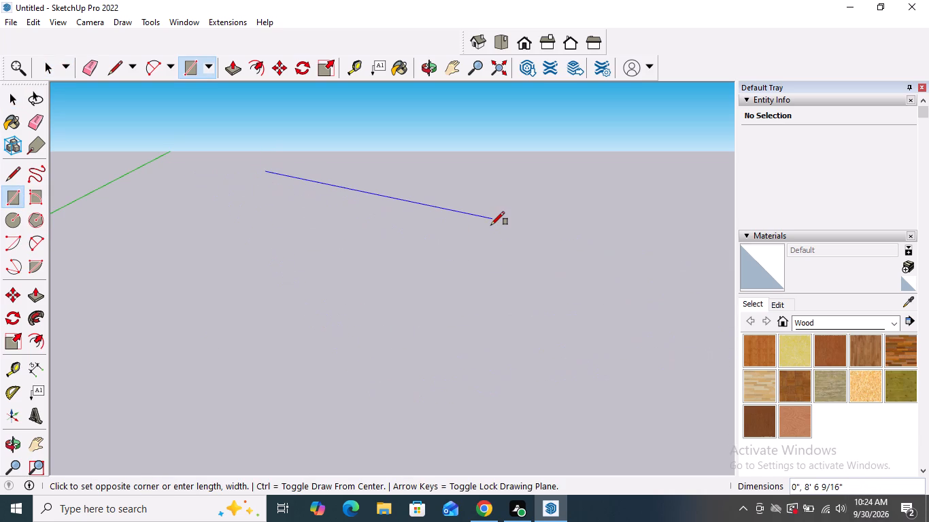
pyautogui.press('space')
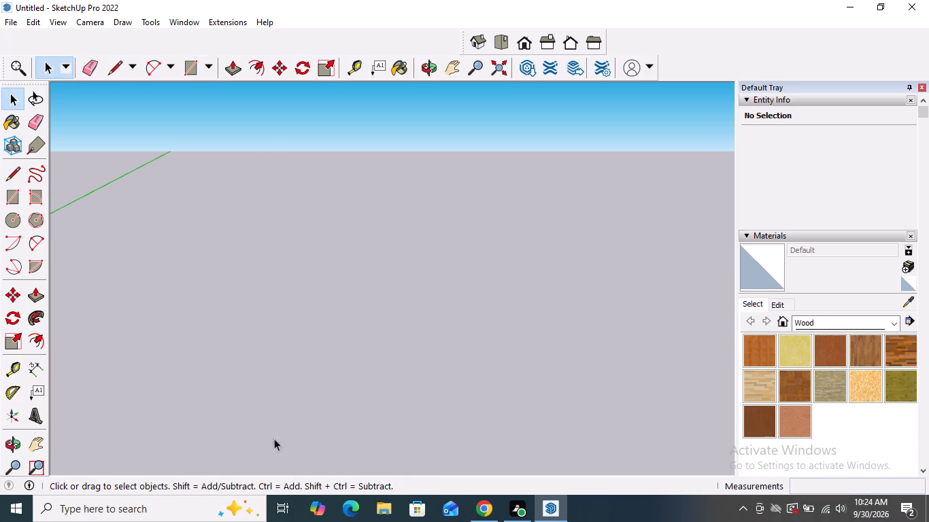
# Draw an upright rectangle about 7' 6" by 5' 1", parallel to the red axis, with the Rectangle tool.
pyautogui.click(9, 184)
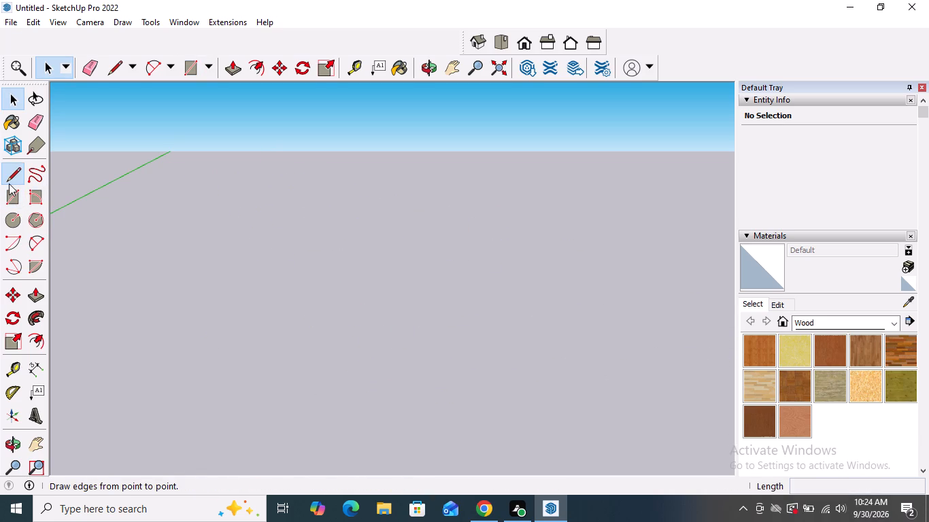
pyautogui.click(14, 204)
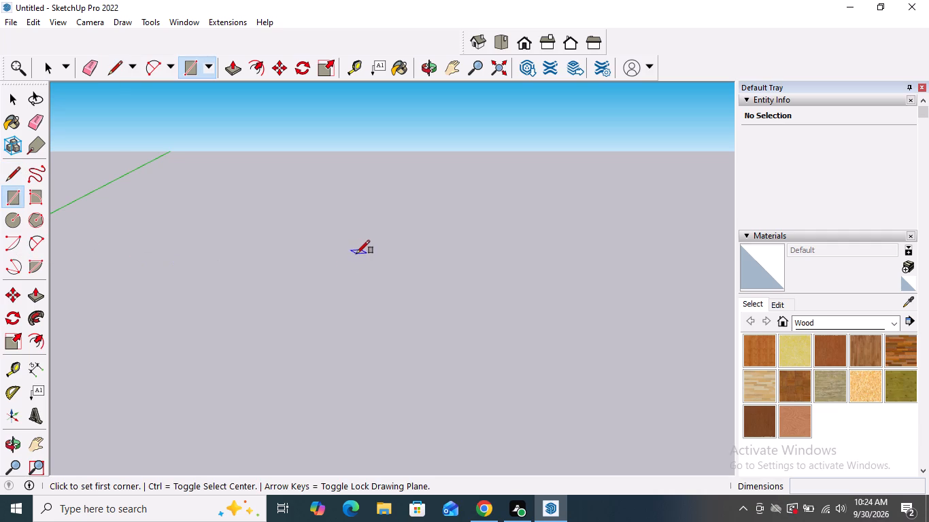
pyautogui.moveTo(372, 235); pyautogui.dragTo(386, 223, button='middle')
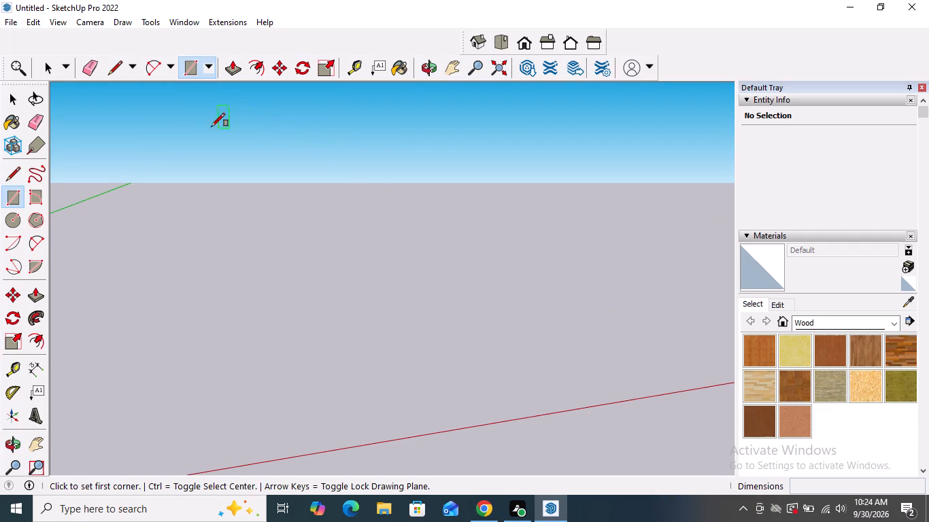
pyautogui.click(184, 124)
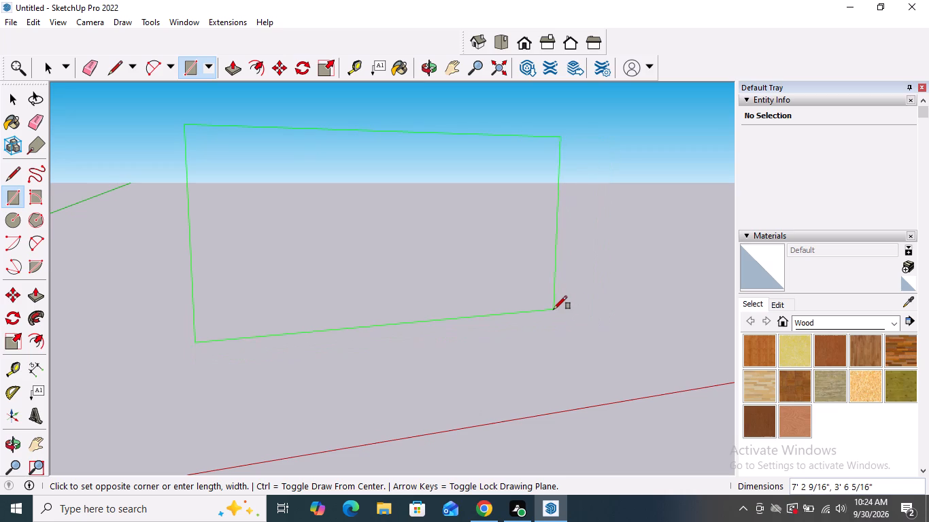
pyautogui.click(562, 378)
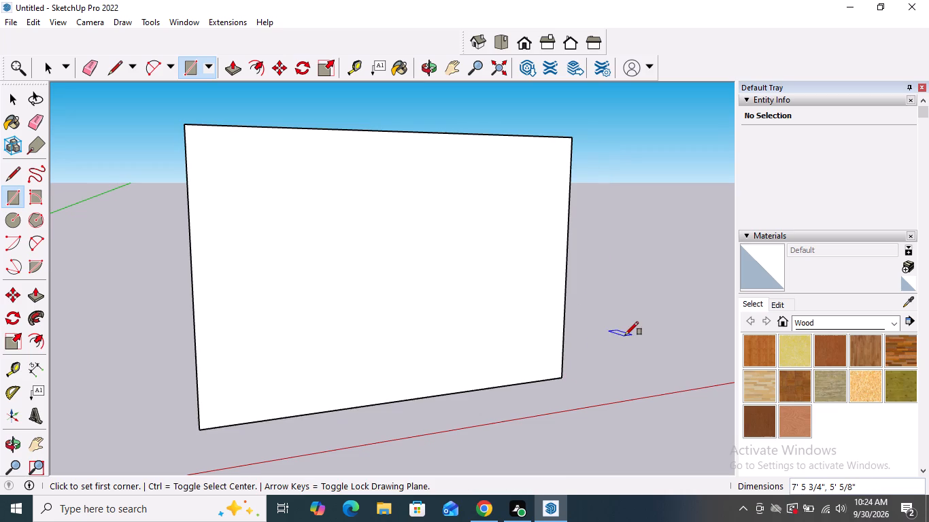
pyautogui.moveTo(623, 334); pyautogui.dragTo(588, 341, button='middle')
pyautogui.press('space')
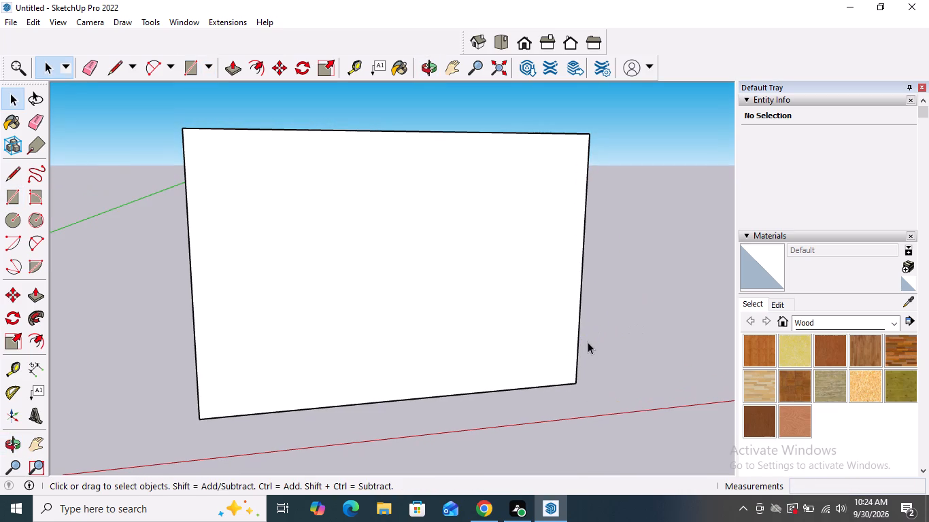
# Move the whole rectangle, face and edges, about 23' 10" back, roughly along the green axis direction, and deselect it.
pyautogui.click(530, 326)
pyautogui.click(530, 326)
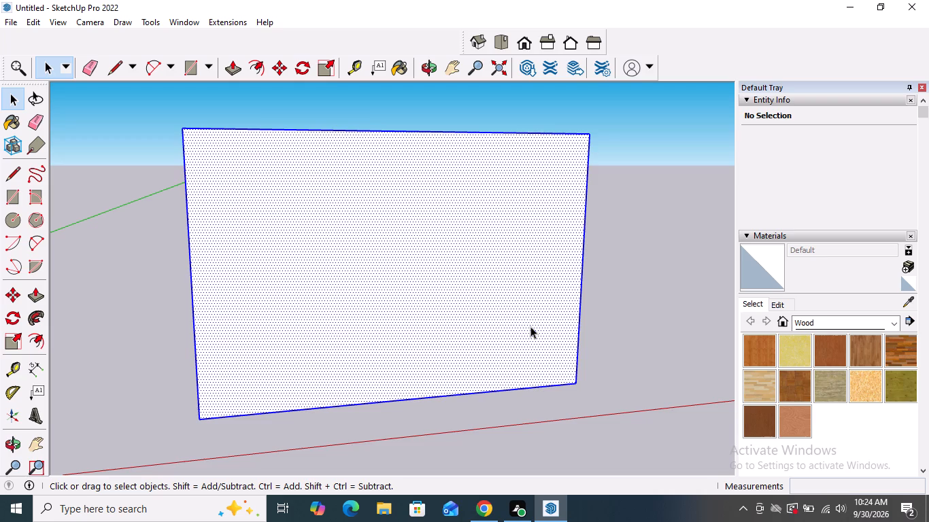
pyautogui.scroll(-4, 424, 362)
pyautogui.moveTo(678, 353); pyautogui.dragTo(477, 343, button='middle')
pyautogui.scroll(-8, 482, 345)
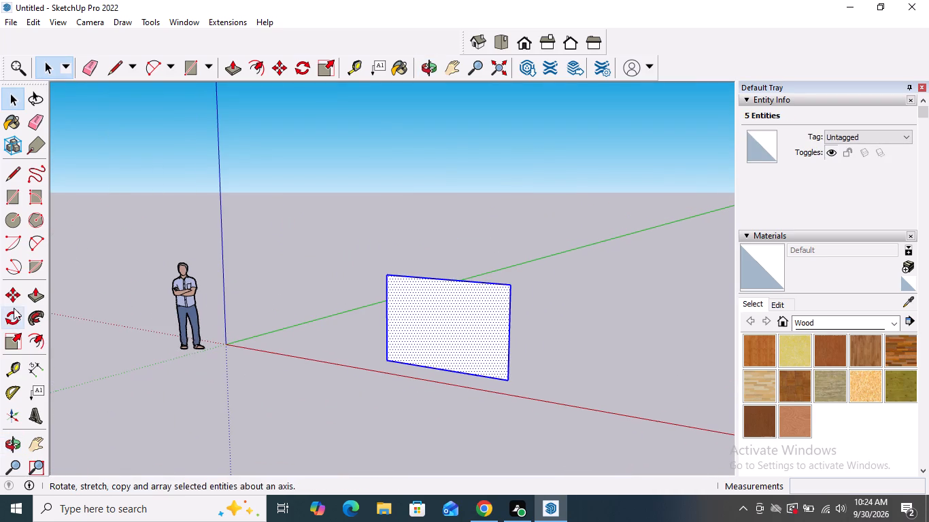
pyautogui.click(15, 295)
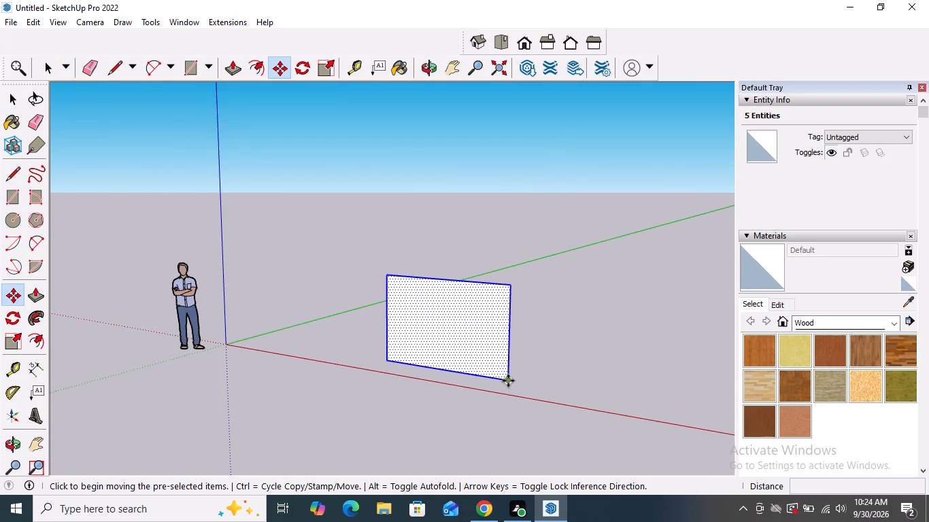
pyautogui.click(508, 380)
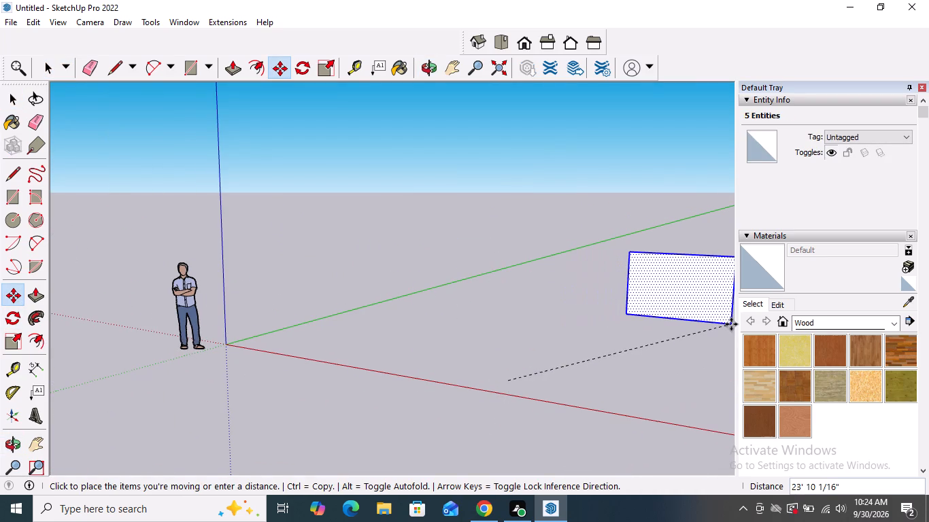
pyautogui.click(731, 324)
pyautogui.press('space')
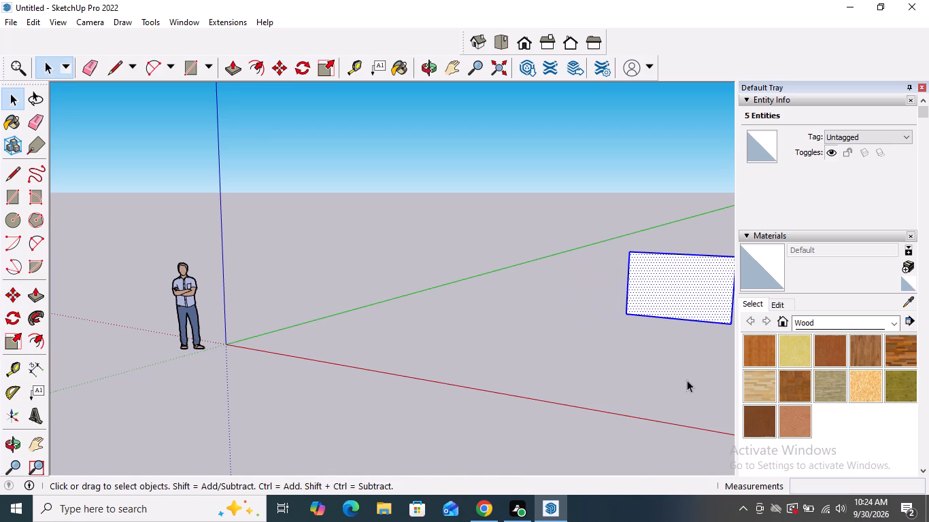
pyautogui.scroll(-4, 413, 318)
pyautogui.click(417, 326)
# Push/Pull the upright rectangle's face into a panel about 6 7/16" thick.
pyautogui.moveTo(439, 336); pyautogui.dragTo(737, 379, button='middle')
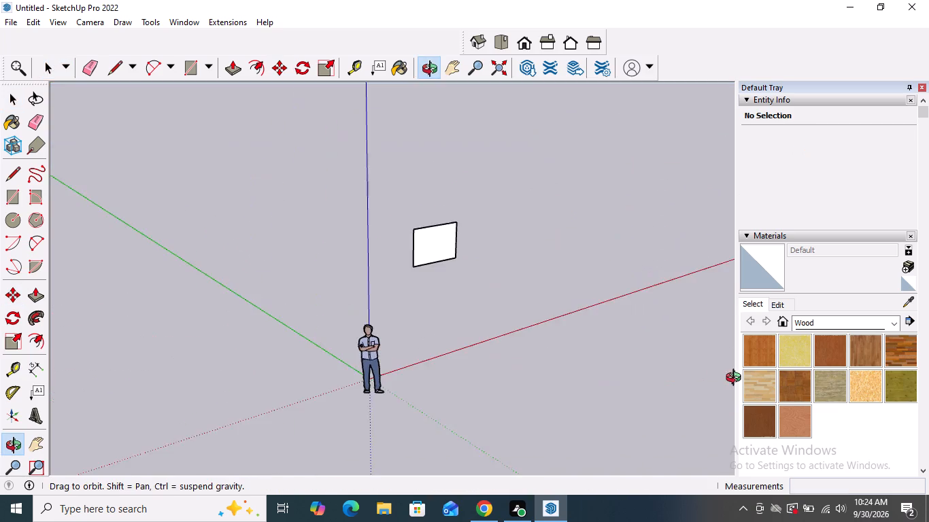
pyautogui.moveTo(737, 379); pyautogui.dragTo(599, 345, button='middle')
pyautogui.scroll(8, 575, 283)
pyautogui.scroll(5, 491, 267)
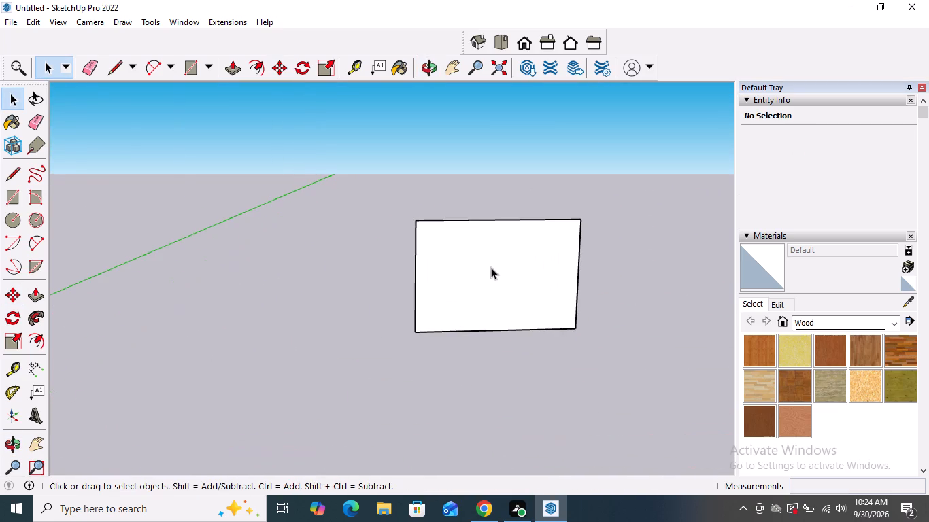
pyautogui.scroll(6, 599, 278)
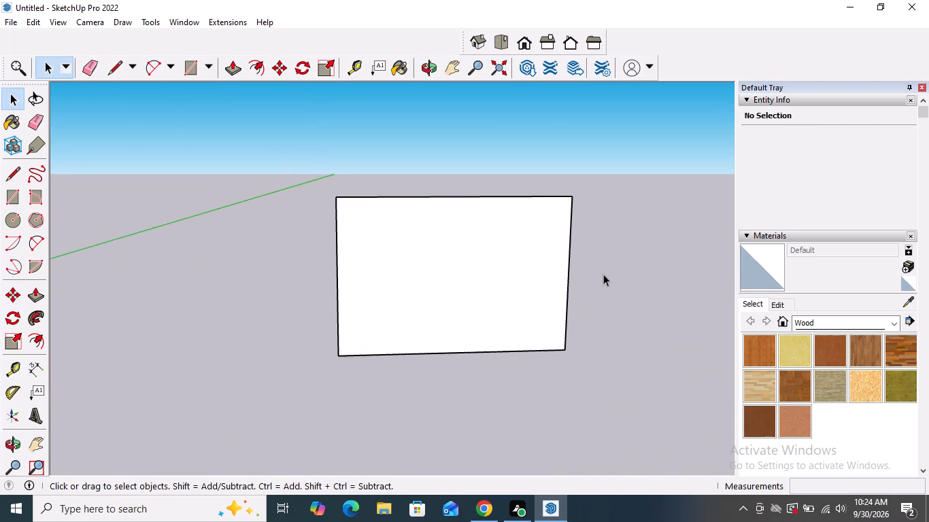
pyautogui.scroll(4, 603, 274)
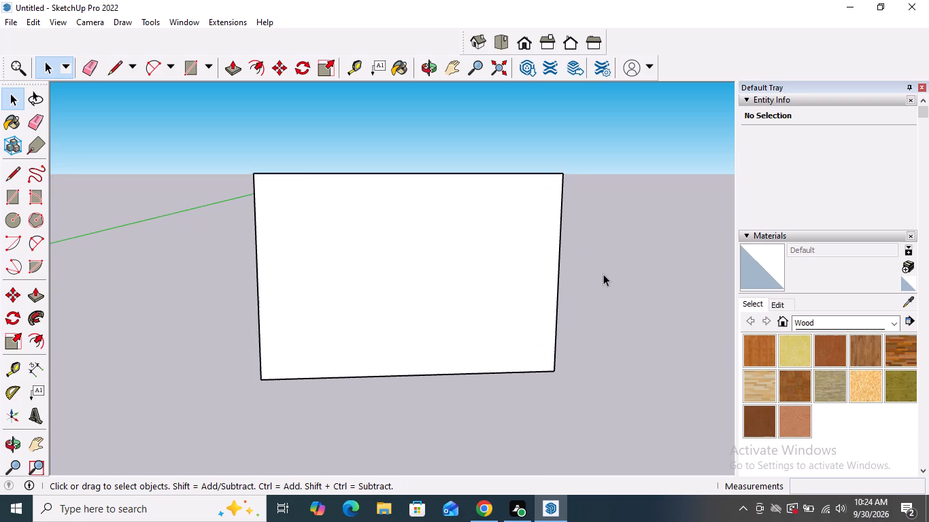
pyautogui.click(27, 296)
pyautogui.click(456, 281)
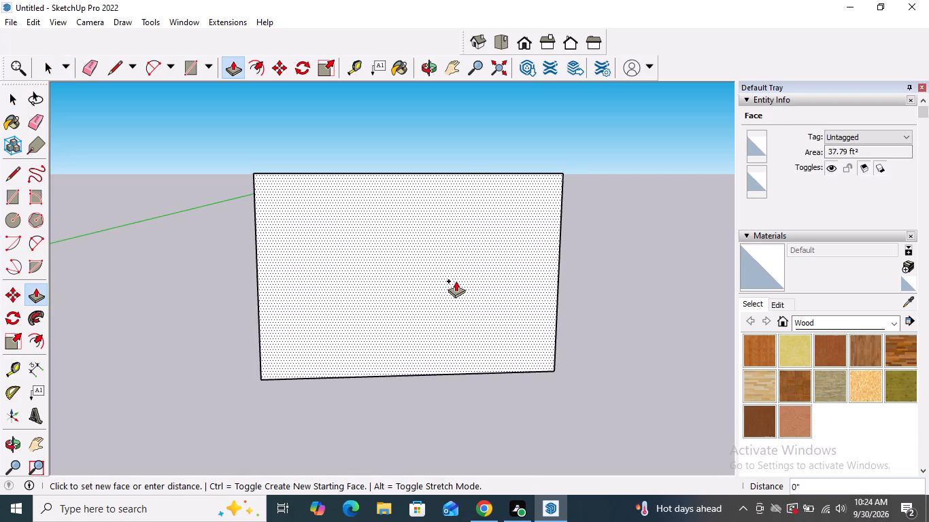
pyautogui.moveTo(455, 279); pyautogui.dragTo(228, 283, button='middle')
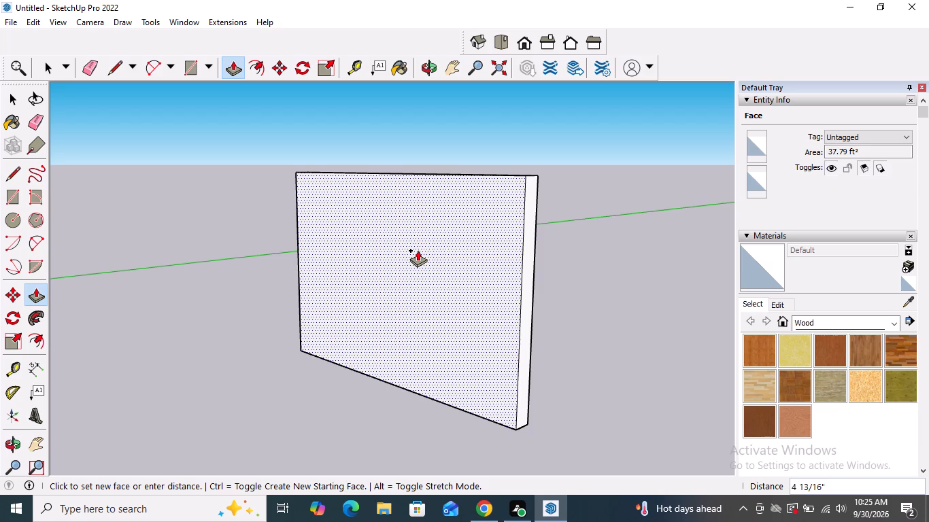
pyautogui.click(413, 253)
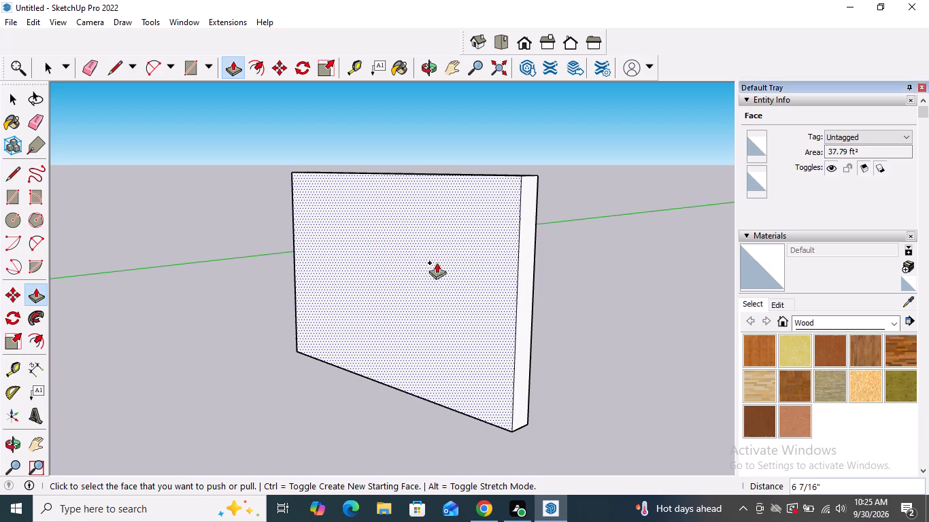
pyautogui.press('space')
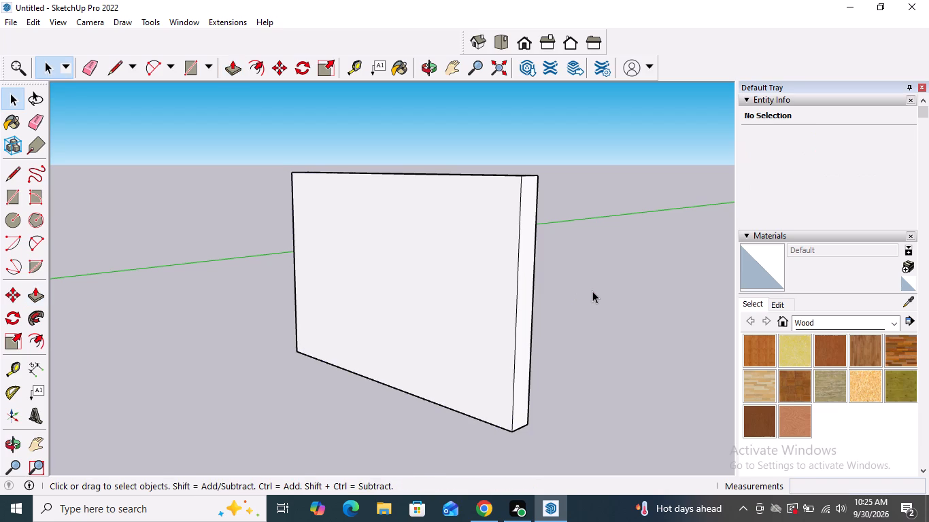
# Examine the extruded panel's front face and side thickness from several angles and distances.
pyautogui.scroll(-6, 441, 398)
pyautogui.moveTo(358, 364); pyautogui.dragTo(648, 350, button='middle')
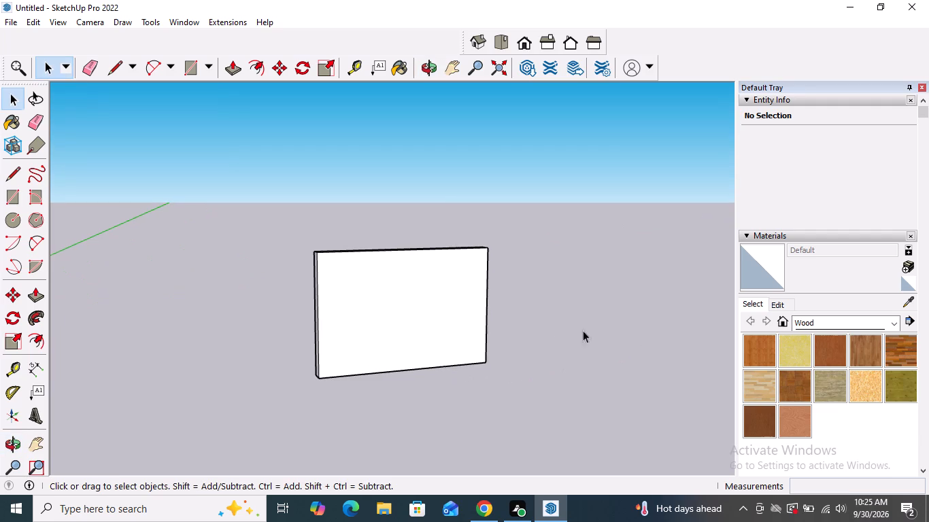
pyautogui.scroll(4, 478, 324)
pyautogui.scroll(-5, 471, 332)
pyautogui.scroll(4, 470, 332)
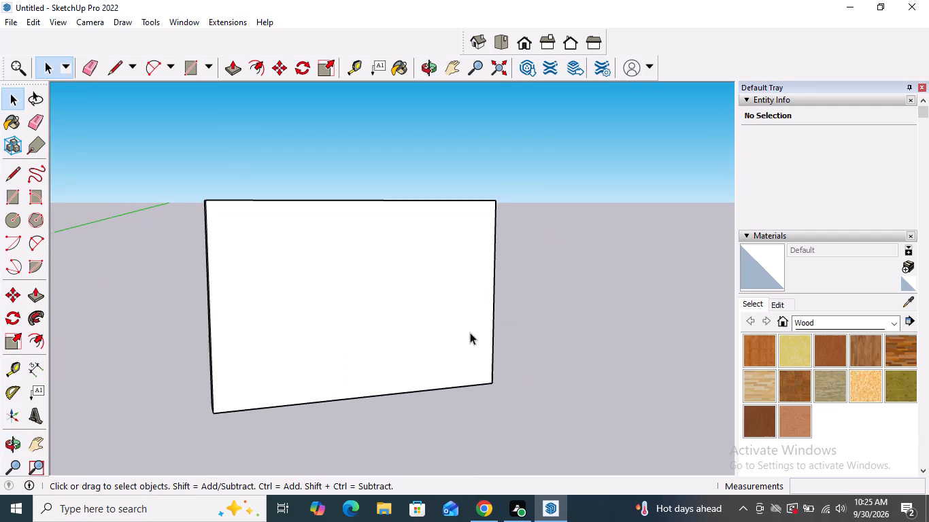
pyautogui.scroll(1, 470, 332)
pyautogui.moveTo(390, 381); pyautogui.dragTo(280, 357, button='middle')
pyautogui.scroll(-5, 290, 357)
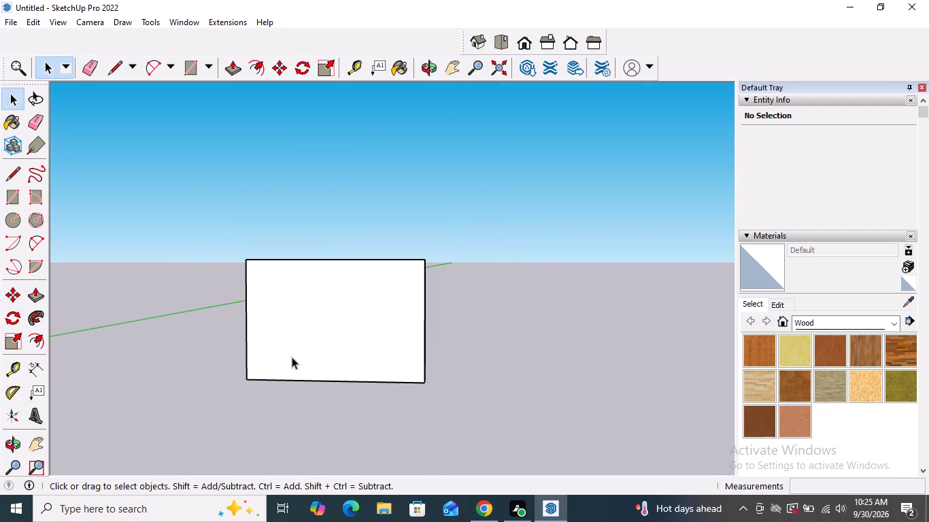
pyautogui.moveTo(292, 355); pyautogui.dragTo(401, 360, button='middle')
pyautogui.scroll(5, 329, 325)
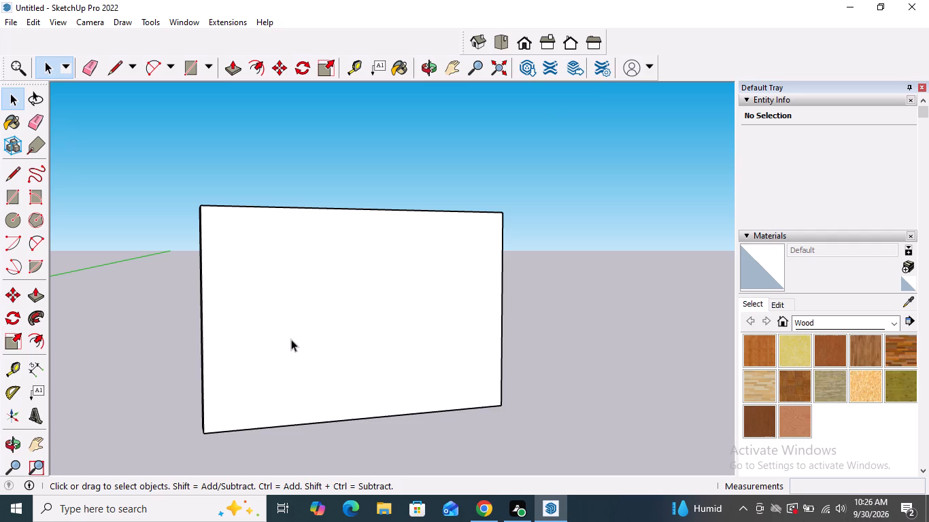
pyautogui.scroll(-1, 291, 339)
pyautogui.moveTo(403, 362); pyautogui.dragTo(367, 355, button='middle')
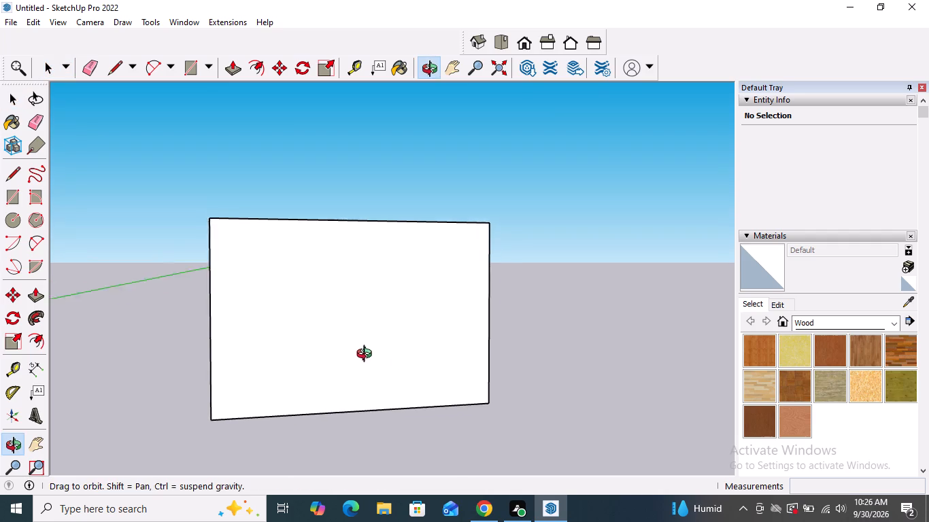
# Draw a line about 7' 5 3/4" long across the lower part of the panel's front face, parallel to its bottom edge.
pyautogui.moveTo(367, 355); pyautogui.dragTo(335, 358, button='middle')
pyautogui.scroll(2, 335, 358)
pyautogui.moveTo(339, 283); pyautogui.dragTo(339, 292, button='middle')
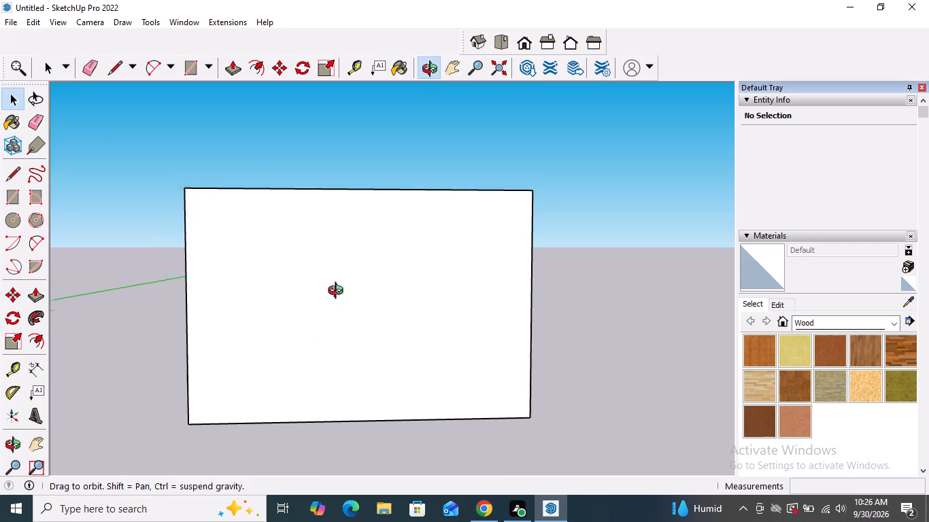
pyautogui.moveTo(339, 292); pyautogui.dragTo(333, 350, button='middle')
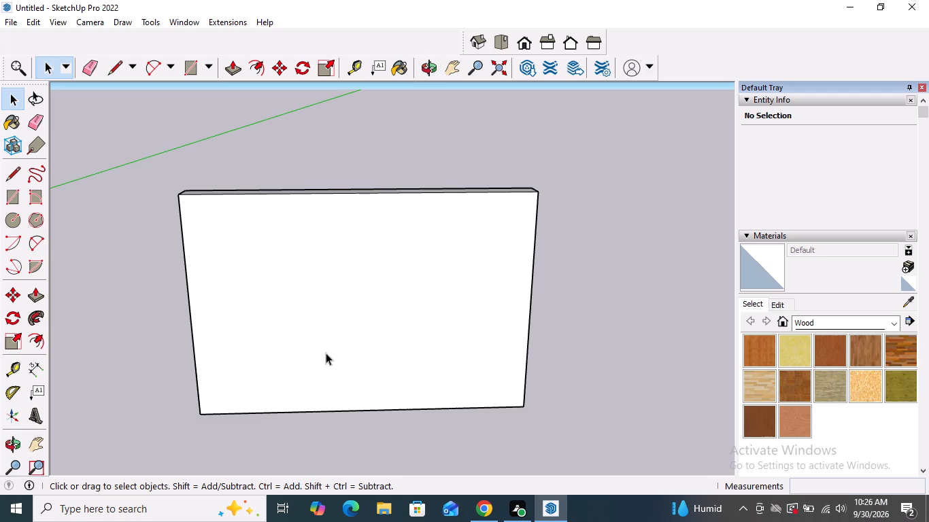
pyautogui.moveTo(460, 317); pyautogui.dragTo(512, 291, button='middle')
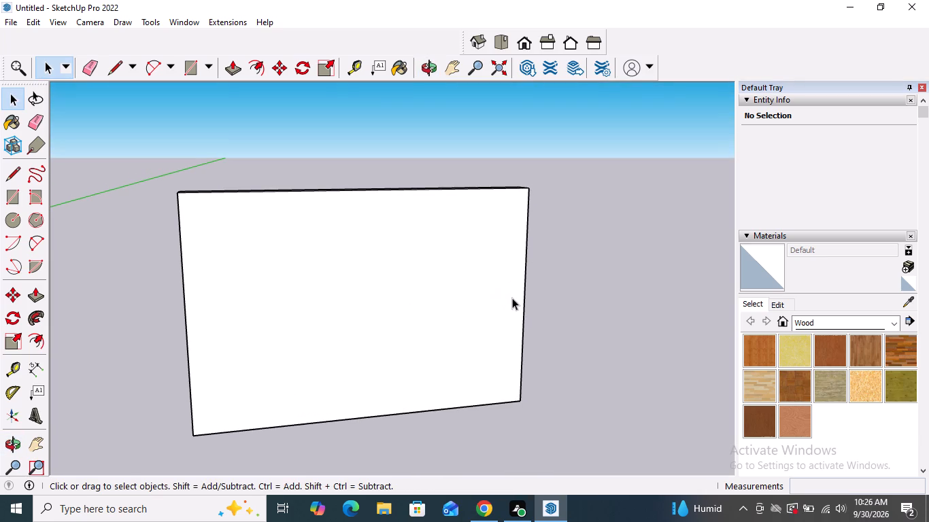
pyautogui.scroll(-3, 506, 279)
pyautogui.moveTo(422, 367); pyautogui.dragTo(431, 355, button='middle')
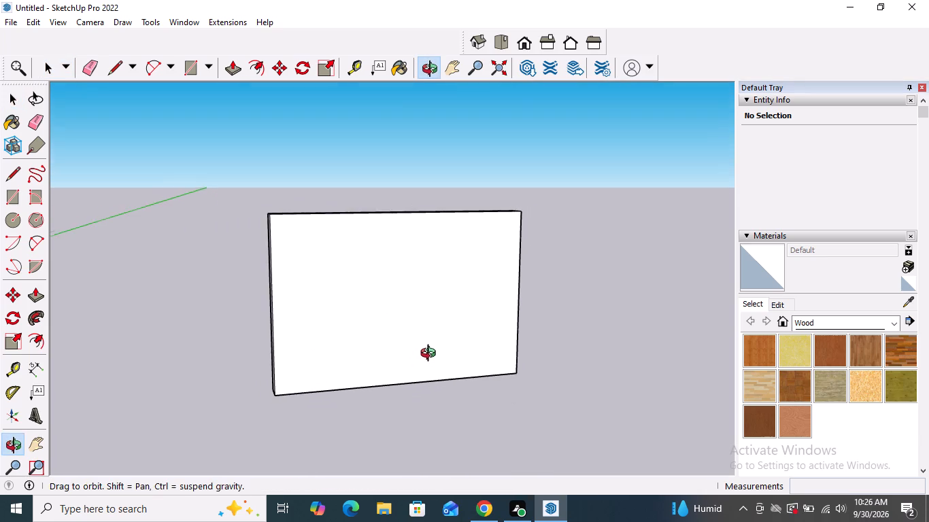
pyautogui.moveTo(431, 355); pyautogui.dragTo(433, 351, button='middle')
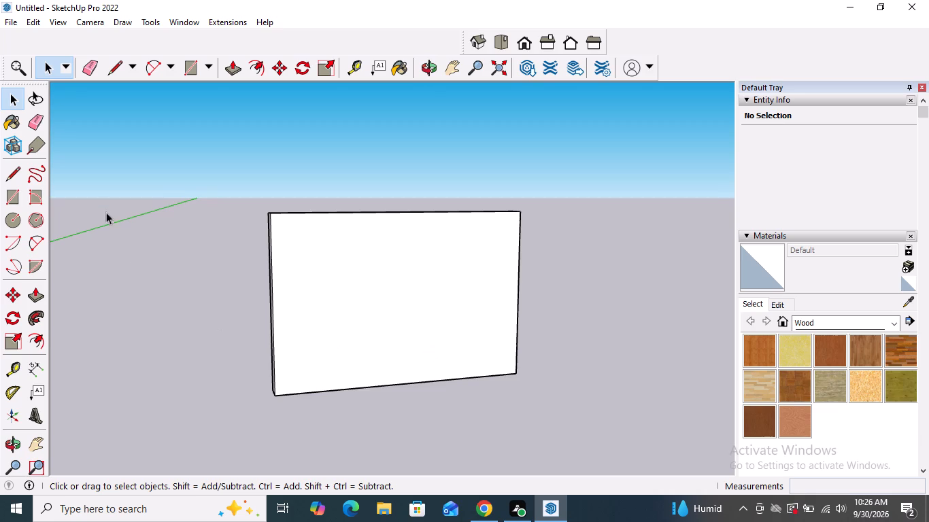
pyautogui.click(6, 171)
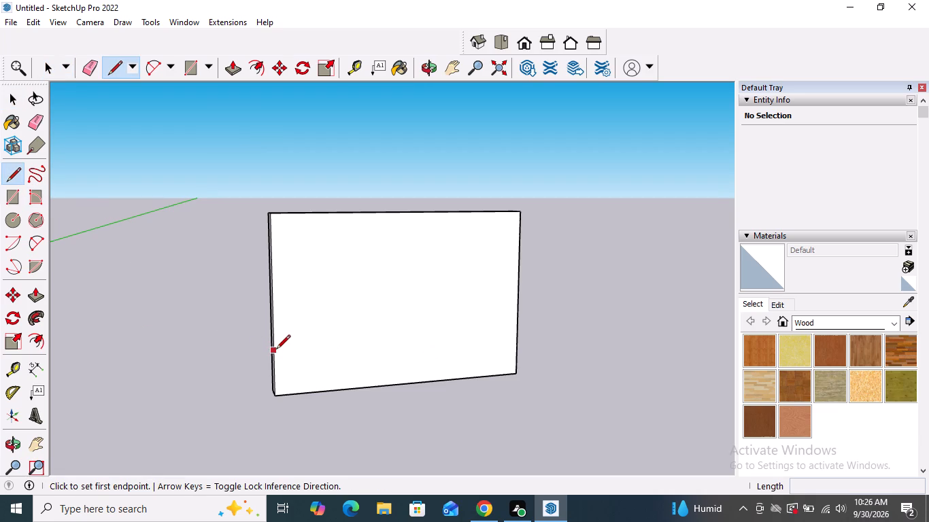
pyautogui.click(276, 350)
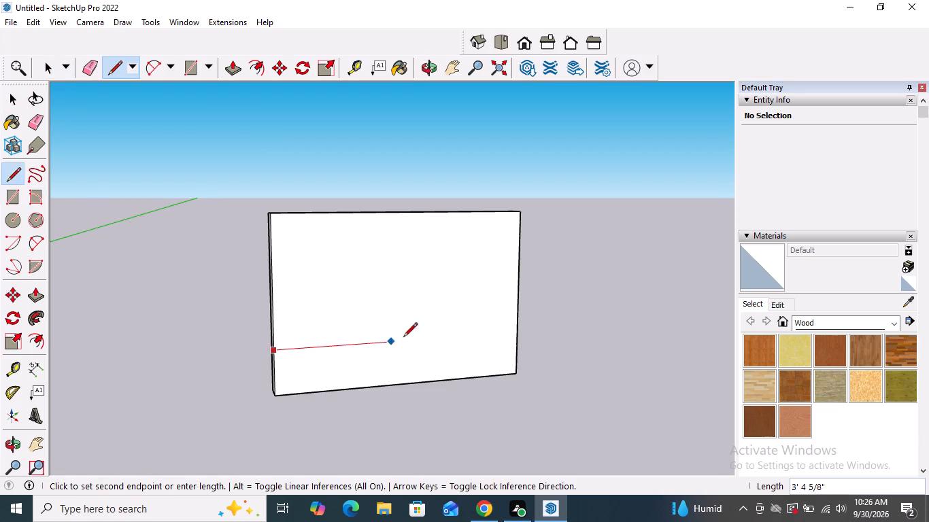
pyautogui.click(516, 332)
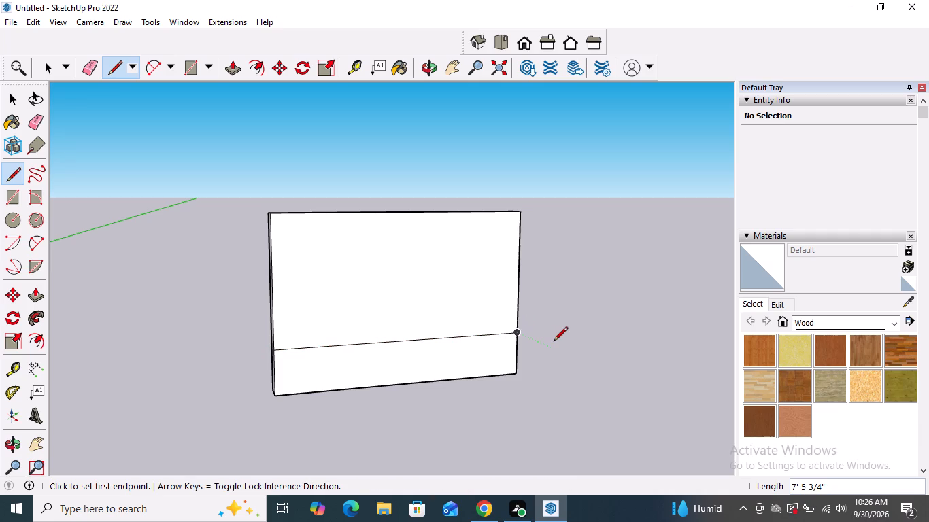
pyautogui.press('space')
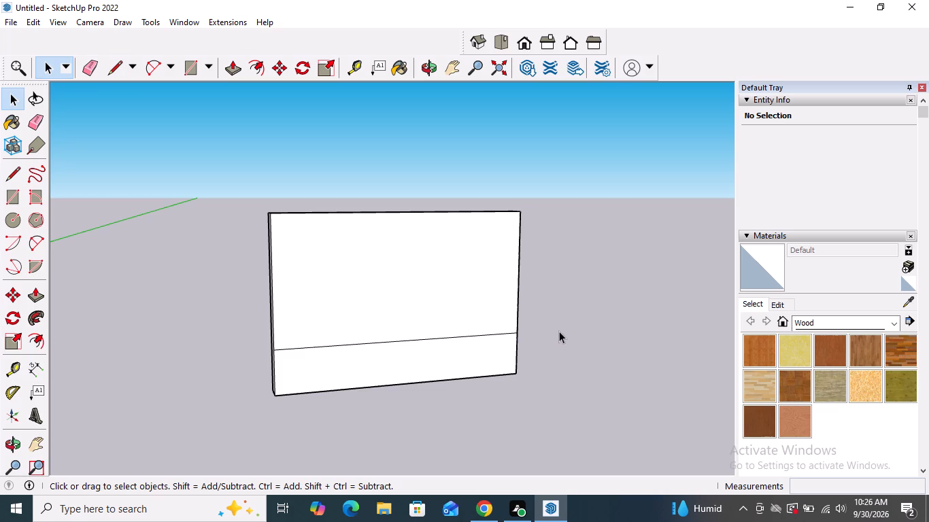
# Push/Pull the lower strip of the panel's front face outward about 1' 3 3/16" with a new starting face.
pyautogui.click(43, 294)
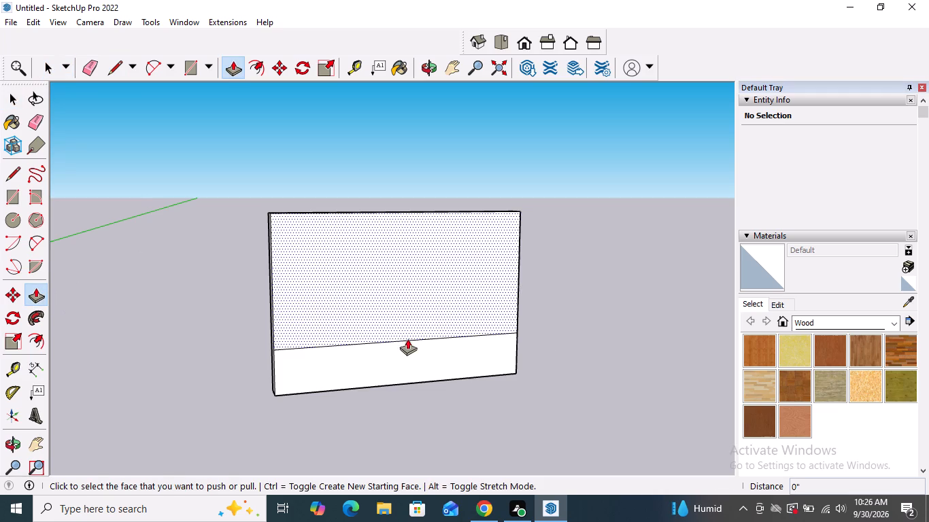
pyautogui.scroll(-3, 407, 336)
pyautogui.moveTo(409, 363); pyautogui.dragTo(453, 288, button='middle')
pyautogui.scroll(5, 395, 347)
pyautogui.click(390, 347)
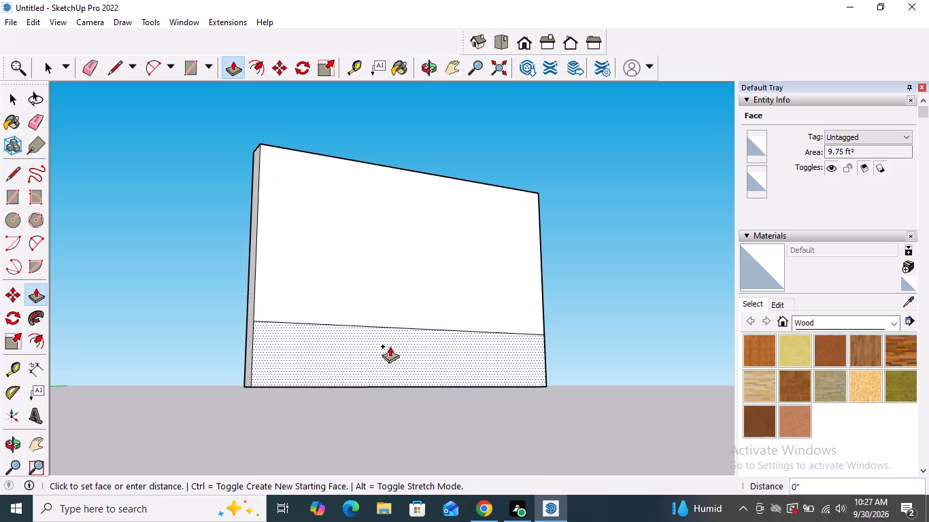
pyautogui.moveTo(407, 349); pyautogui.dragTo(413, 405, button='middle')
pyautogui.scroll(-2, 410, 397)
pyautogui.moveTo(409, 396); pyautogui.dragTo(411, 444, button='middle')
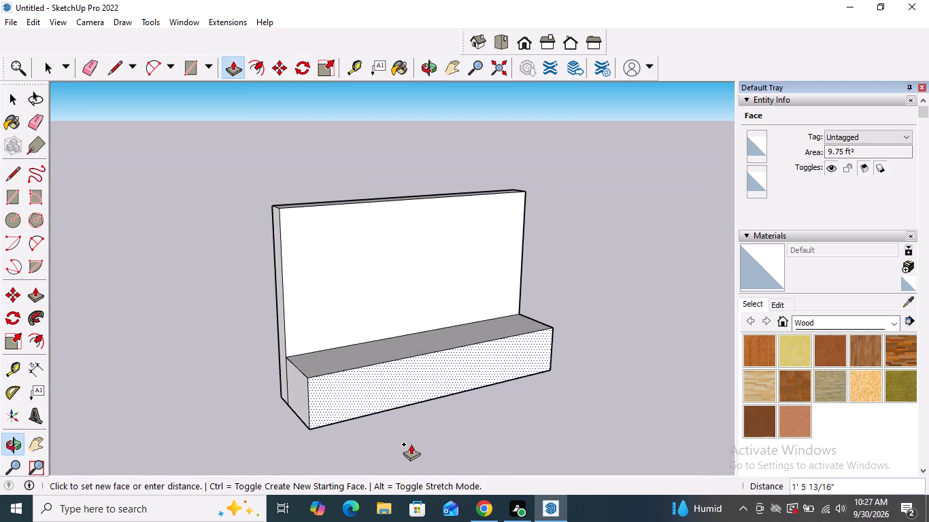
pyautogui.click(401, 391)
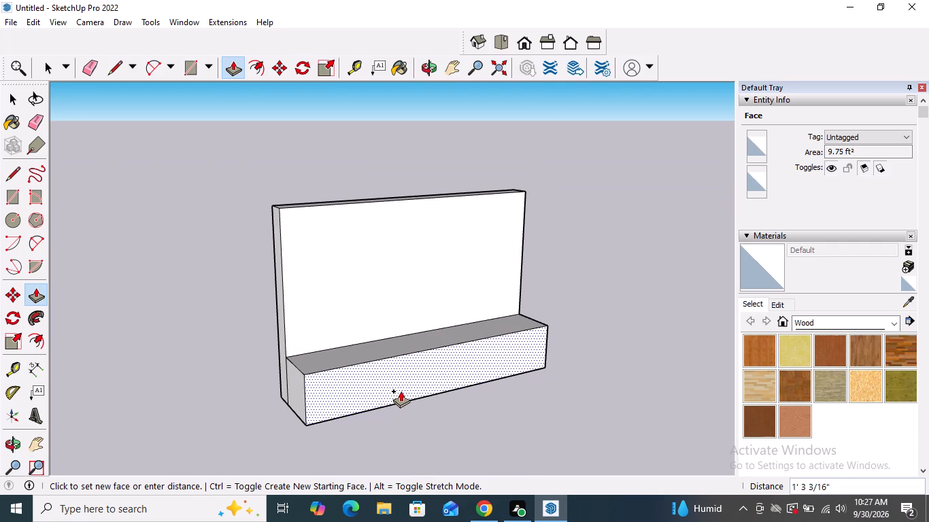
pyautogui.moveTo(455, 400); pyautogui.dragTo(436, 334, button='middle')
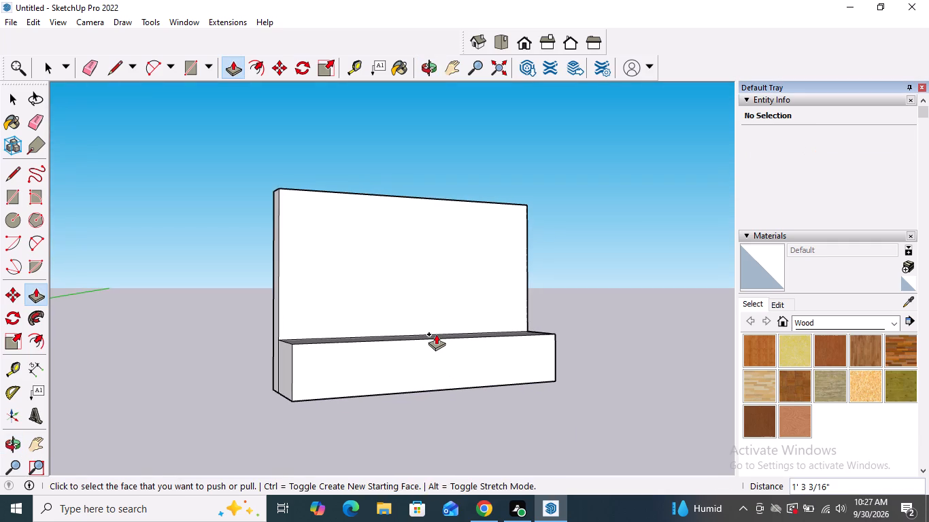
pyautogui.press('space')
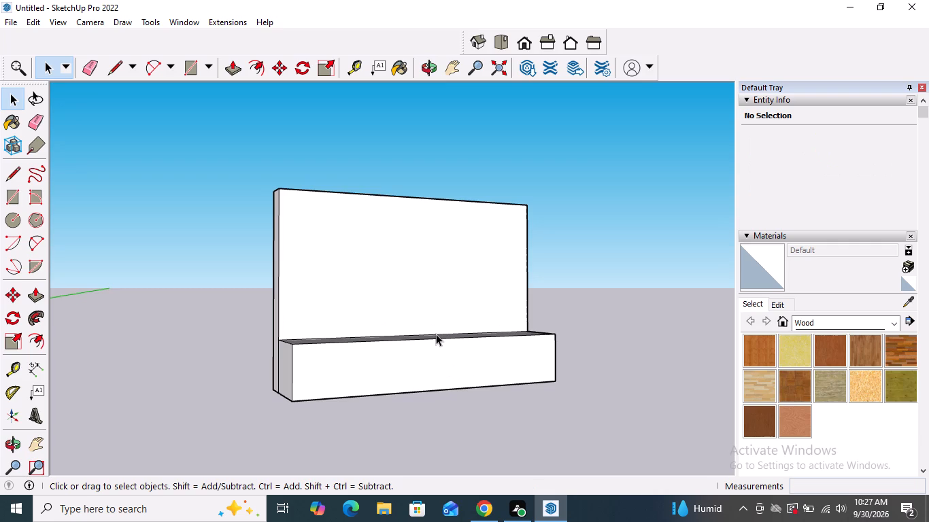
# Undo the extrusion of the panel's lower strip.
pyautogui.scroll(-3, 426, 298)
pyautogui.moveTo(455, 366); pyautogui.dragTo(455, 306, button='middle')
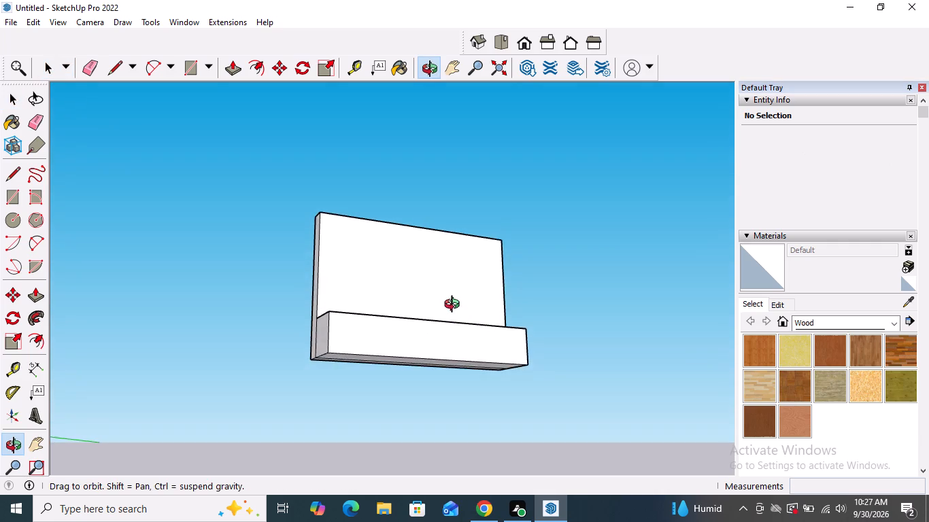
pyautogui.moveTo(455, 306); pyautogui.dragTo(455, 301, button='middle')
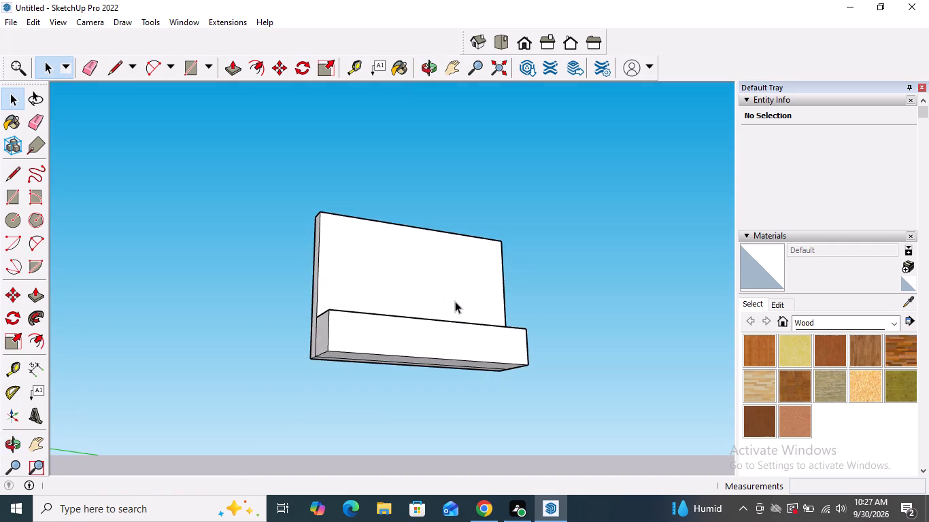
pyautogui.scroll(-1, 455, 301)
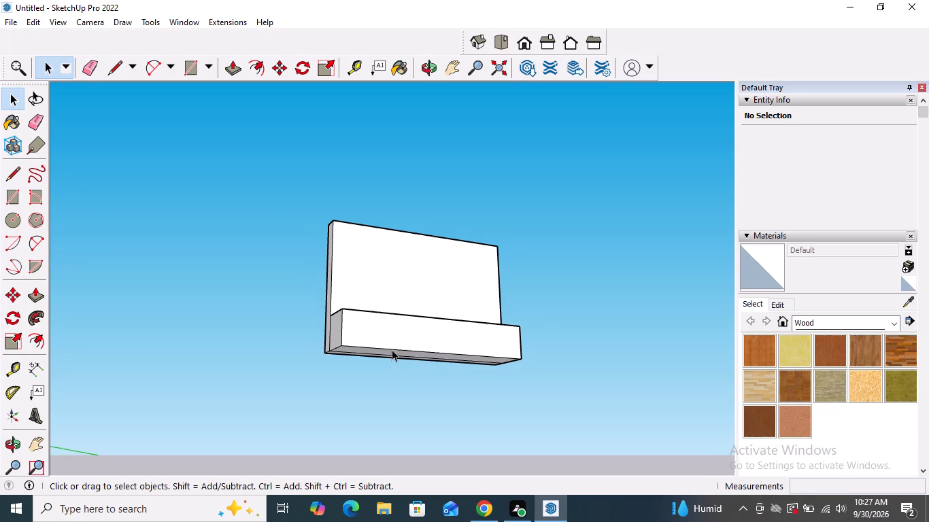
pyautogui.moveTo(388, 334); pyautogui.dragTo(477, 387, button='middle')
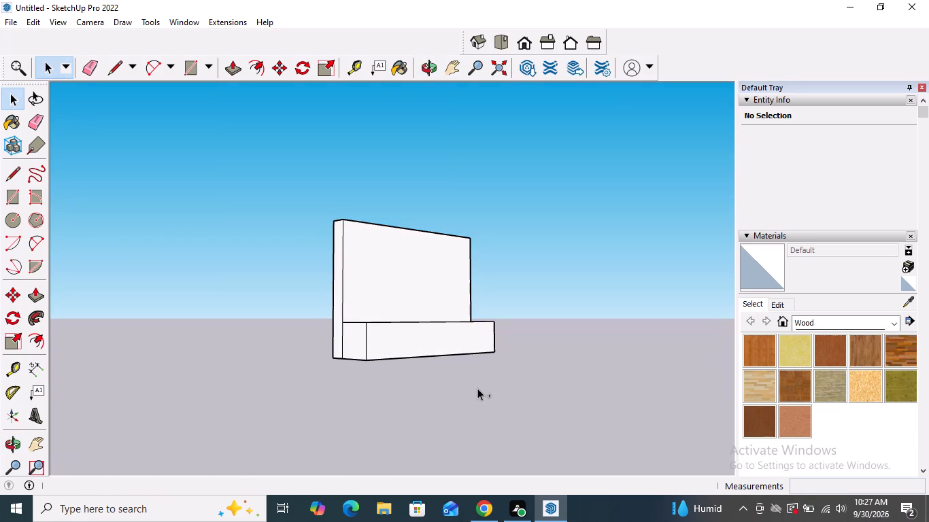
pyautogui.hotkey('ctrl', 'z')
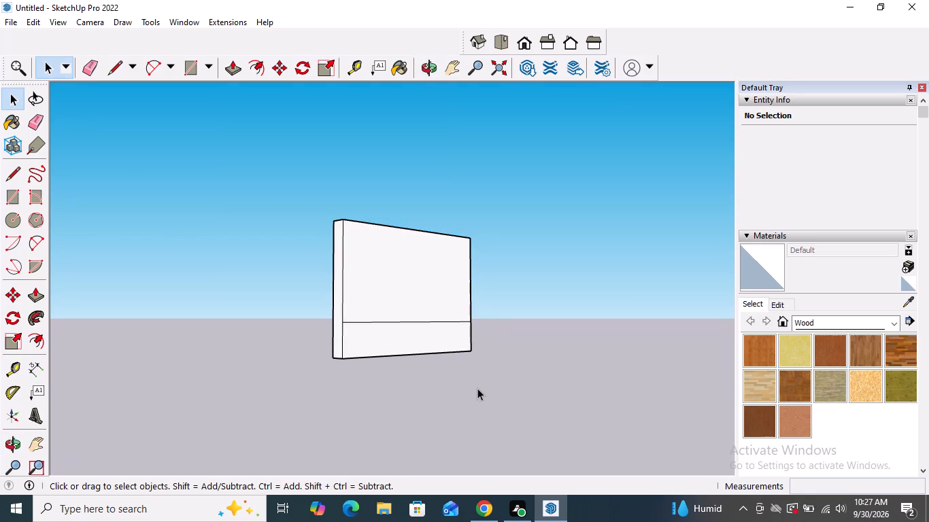
# Push/Pull the panel's lower front strip outward by more than a foot into a full-width ledge, without creating a new starting face.
pyautogui.click(41, 290)
pyautogui.click(396, 336)
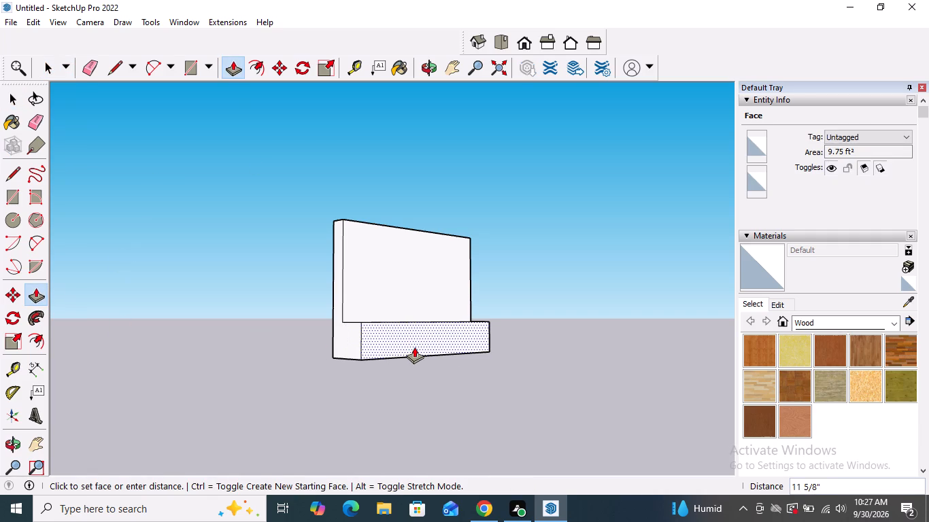
pyautogui.moveTo(414, 346); pyautogui.dragTo(377, 447, button='middle')
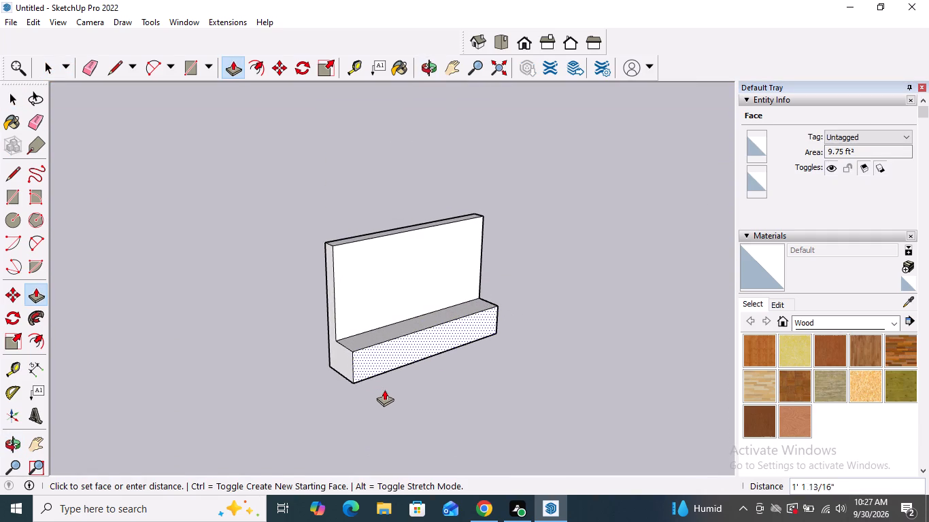
pyautogui.click(387, 392)
pyautogui.scroll(2, 454, 378)
pyautogui.moveTo(435, 337); pyautogui.dragTo(407, 408, button='middle')
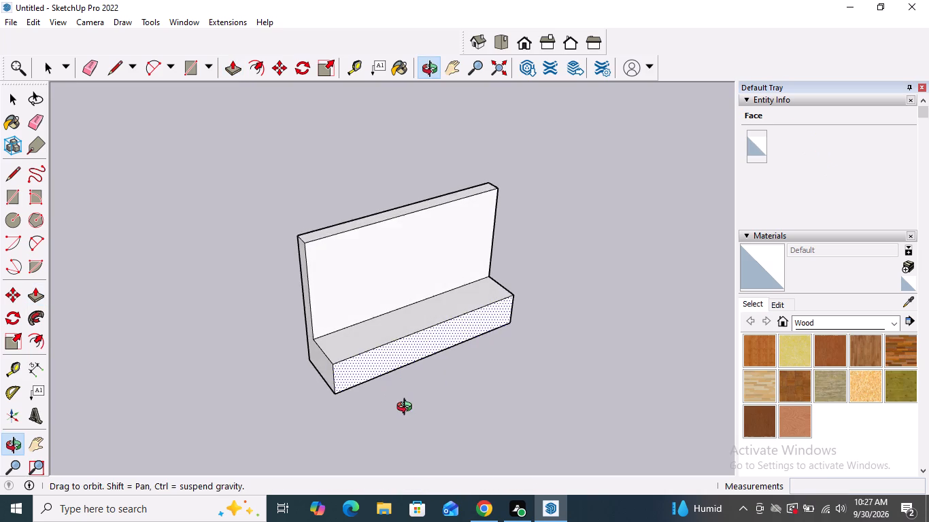
pyautogui.moveTo(407, 408); pyautogui.dragTo(405, 417, button='middle')
pyautogui.press('space')
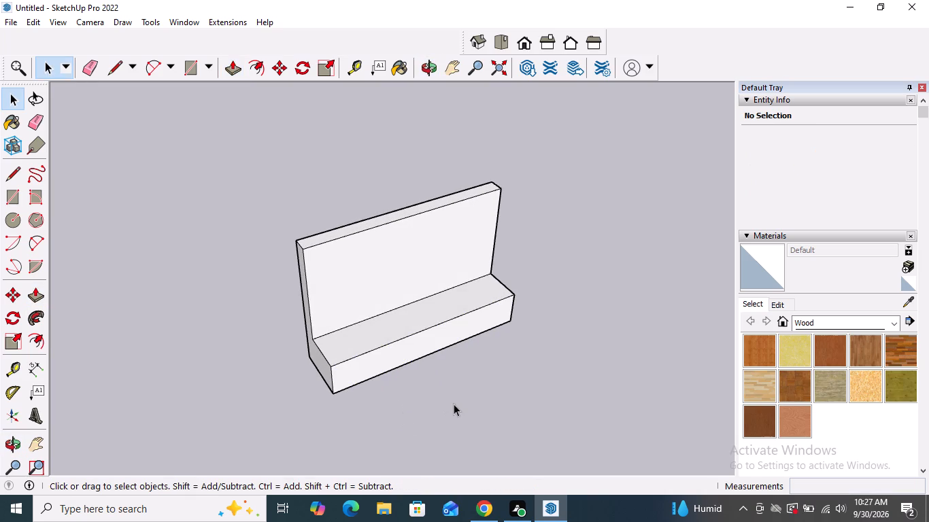
# Push/Pull the underside of the whole body downward about 2 1/8" as a separate base strip with a new starting face.
pyautogui.scroll(3, 448, 397)
pyautogui.moveTo(460, 348); pyautogui.dragTo(469, 316, button='middle')
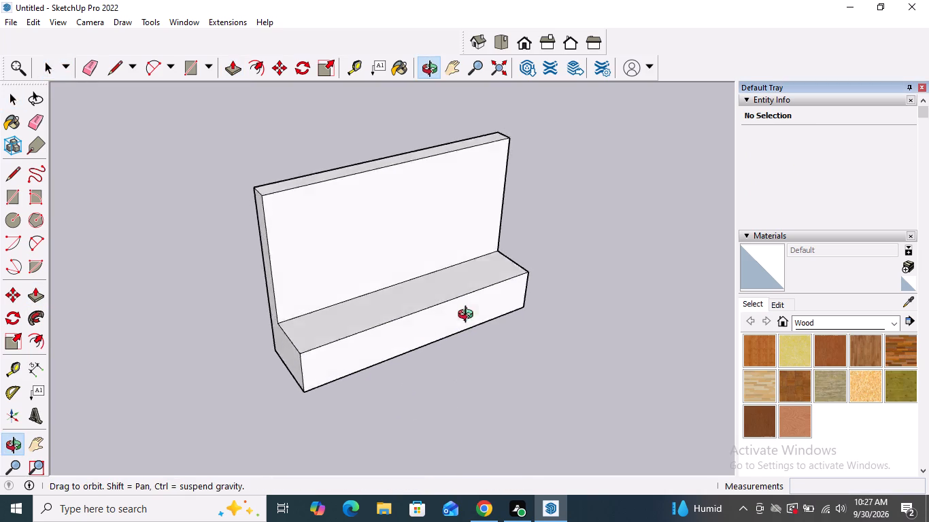
pyautogui.moveTo(469, 316); pyautogui.dragTo(506, 224, button='middle')
pyautogui.moveTo(482, 375); pyautogui.dragTo(443, 272, button='middle')
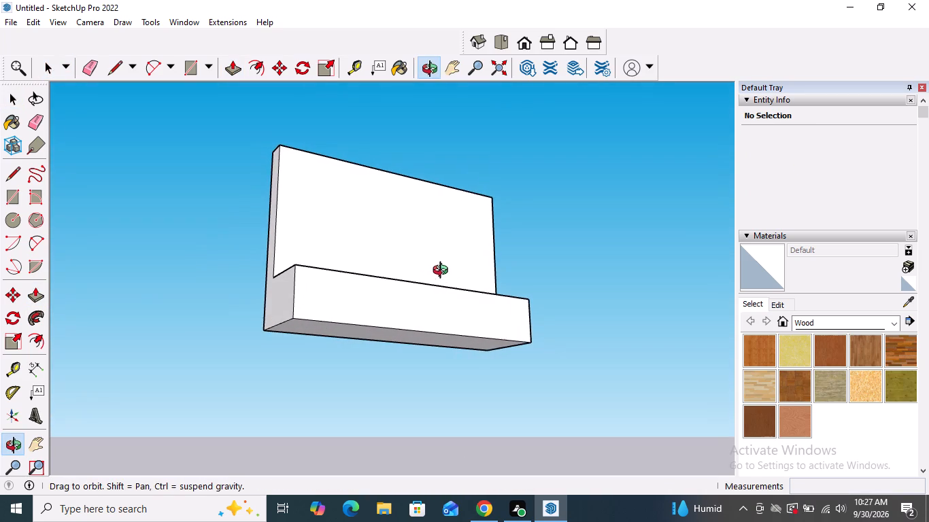
pyautogui.moveTo(443, 272); pyautogui.dragTo(443, 272, button='middle')
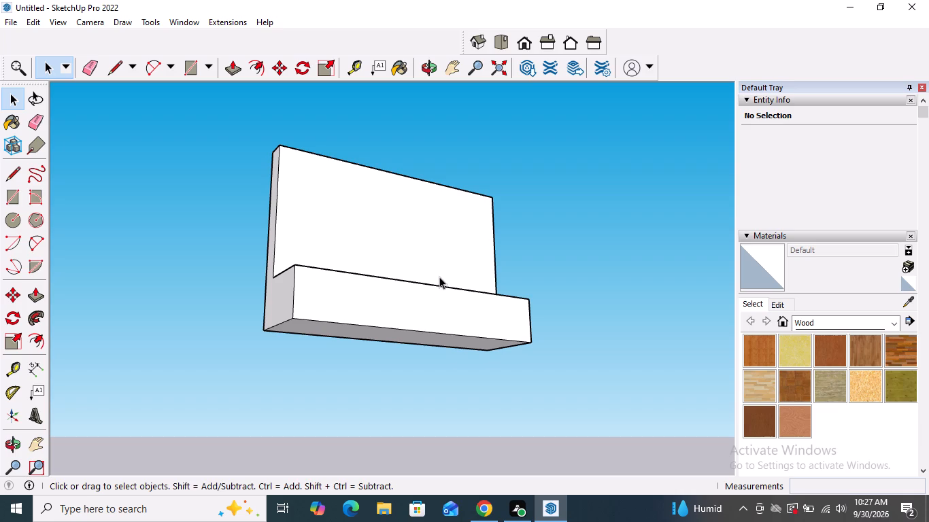
pyautogui.click(33, 300)
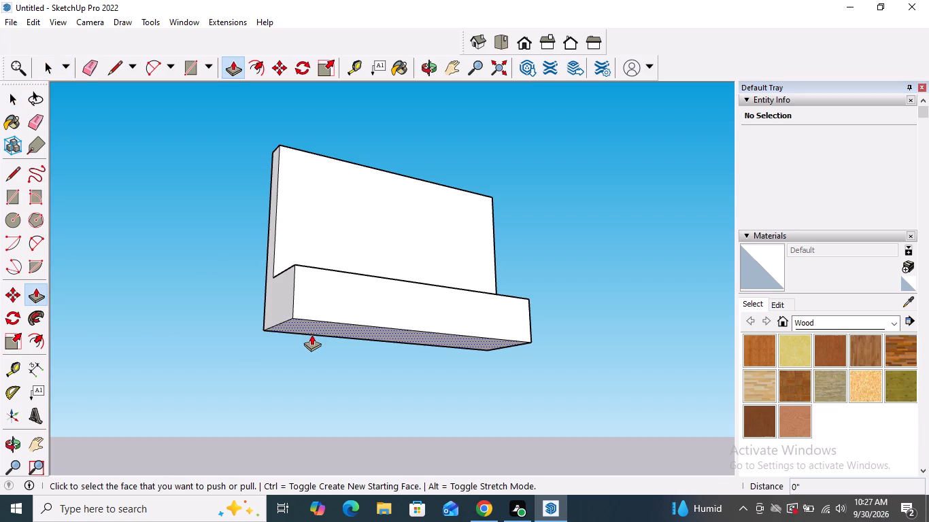
pyautogui.click(318, 329)
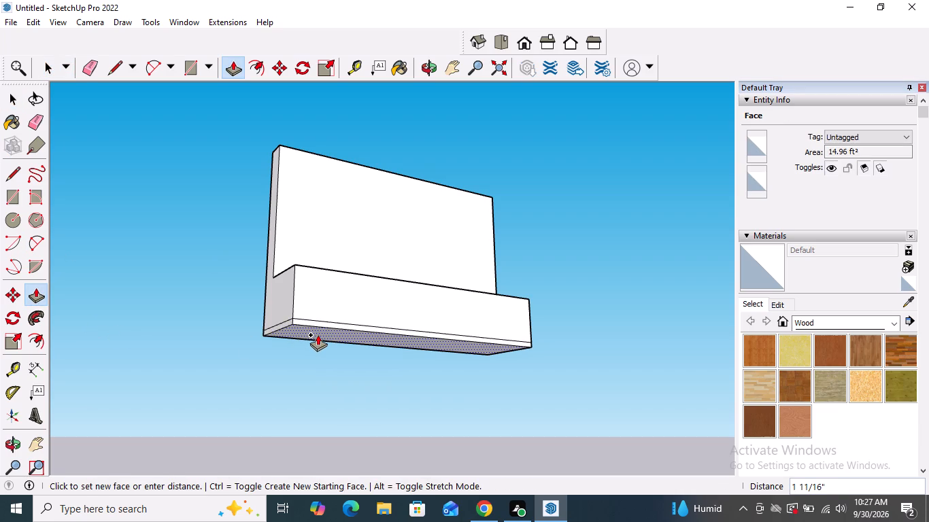
pyautogui.click(318, 336)
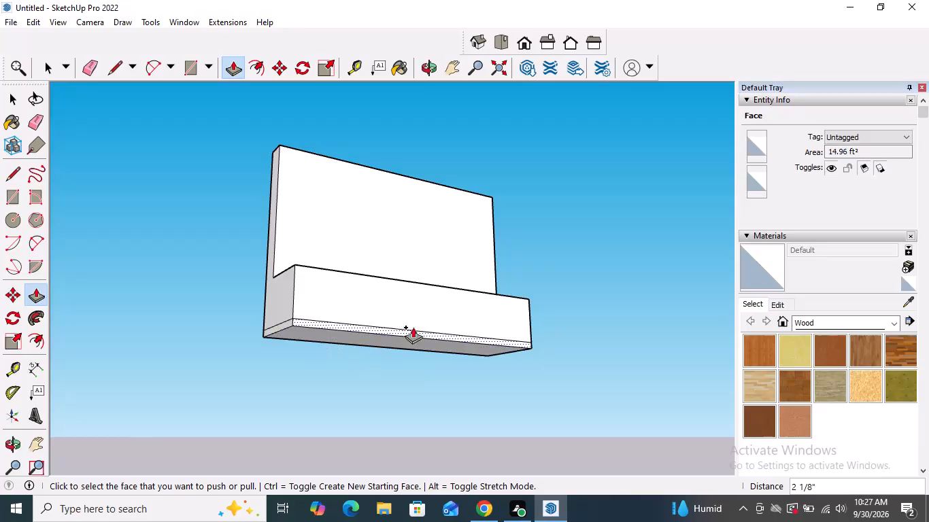
# Push/Pull the front face of the thin base strip inward about 1 3/4" so it sits recessed under the box.
pyautogui.moveTo(433, 341); pyautogui.dragTo(437, 406, button='middle')
pyautogui.scroll(1, 437, 406)
pyautogui.scroll(4, 271, 329)
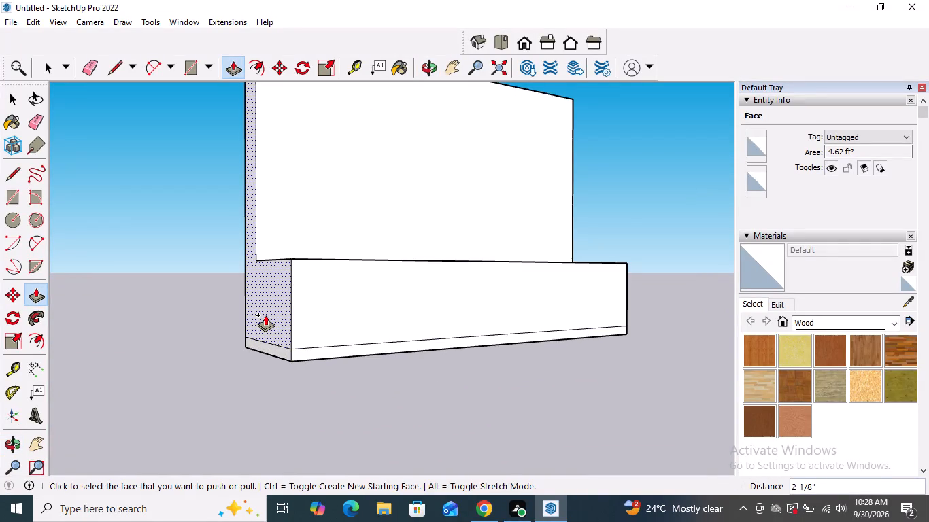
pyautogui.scroll(4, 270, 347)
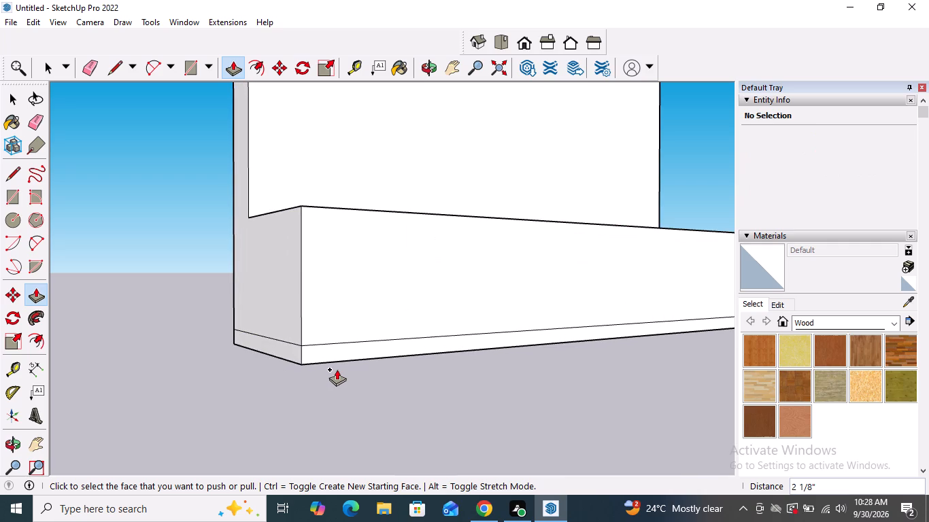
pyautogui.scroll(6, 337, 360)
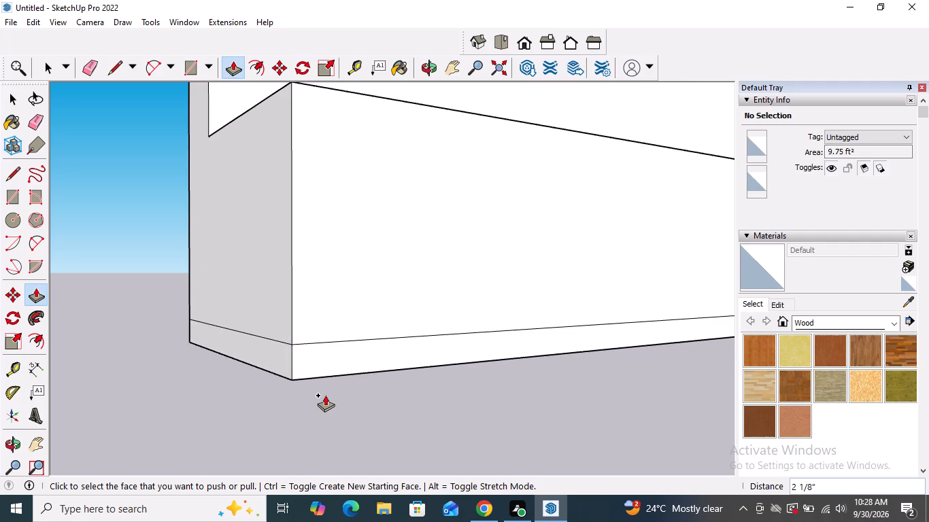
pyautogui.scroll(-3, 334, 389)
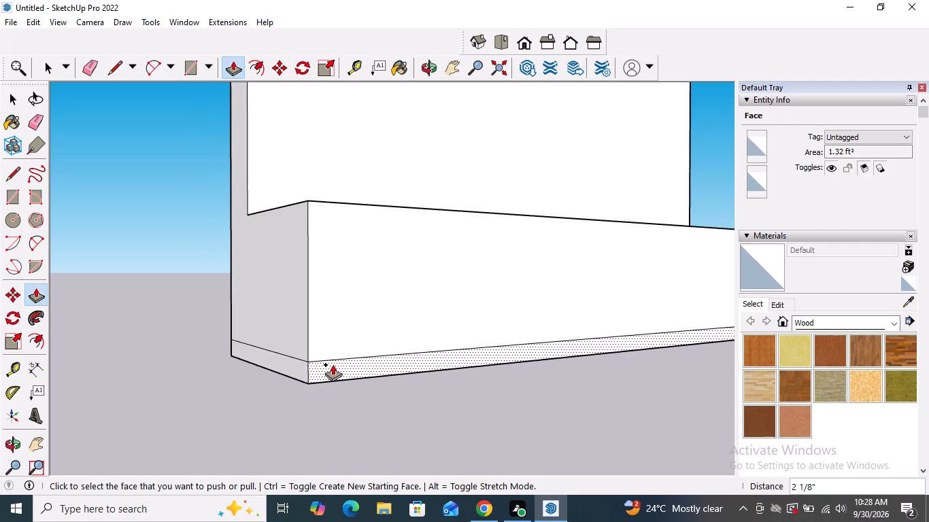
pyautogui.click(333, 364)
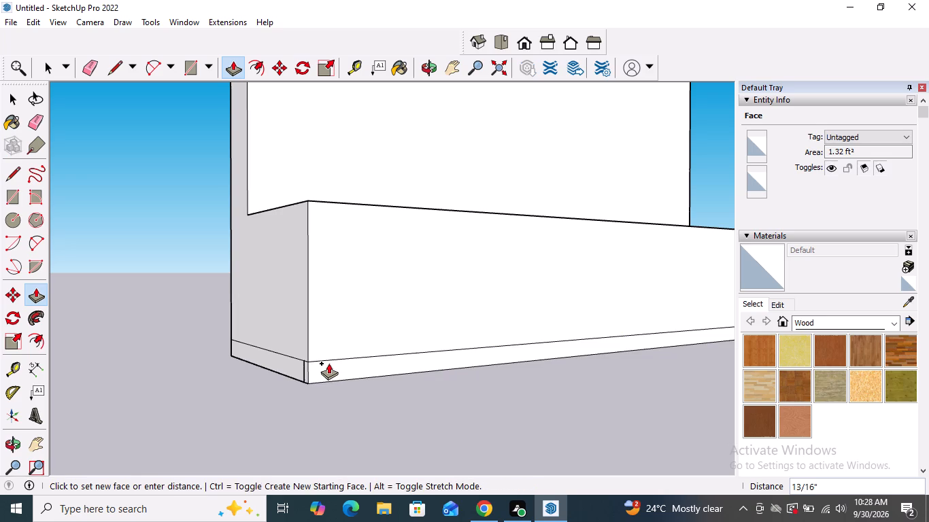
pyautogui.press('Escape')
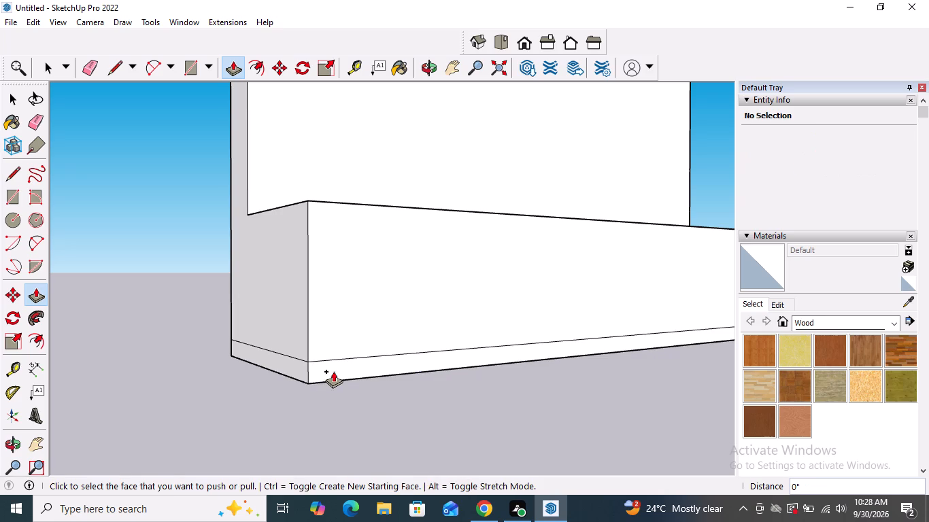
pyautogui.click(335, 376)
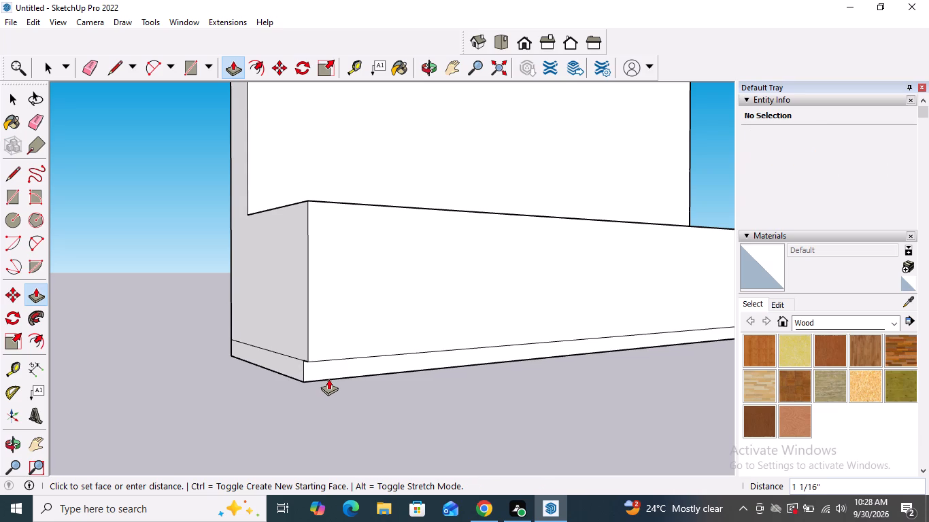
pyautogui.moveTo(331, 376); pyautogui.dragTo(345, 304, button='middle')
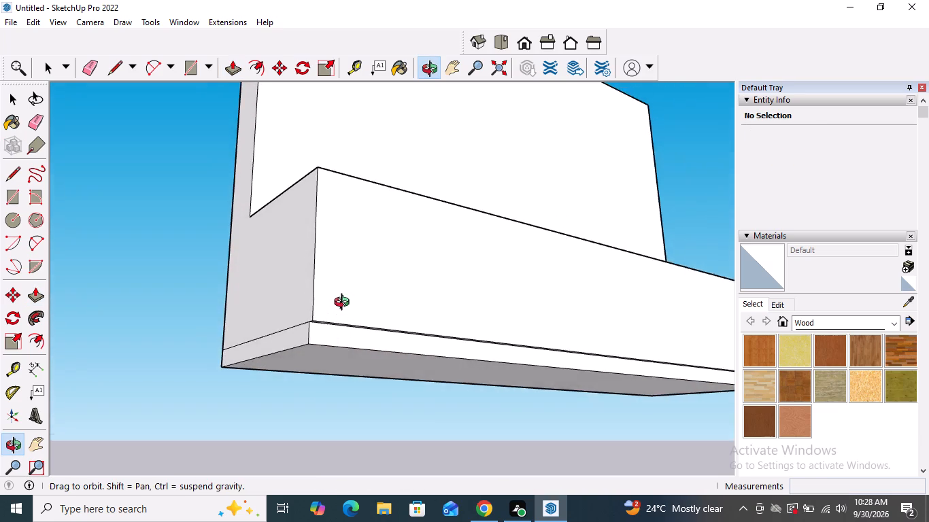
pyautogui.moveTo(345, 304); pyautogui.dragTo(350, 287, button='middle')
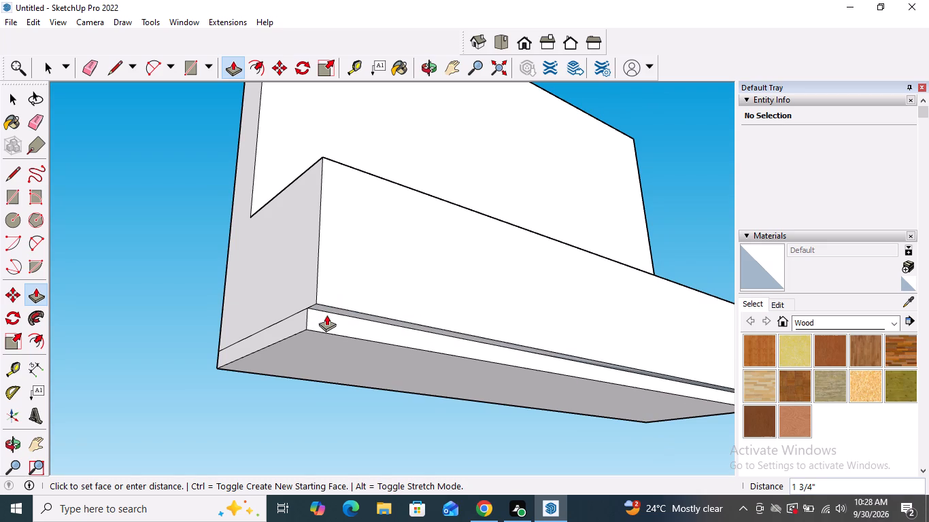
pyautogui.click(326, 315)
pyautogui.press('space')
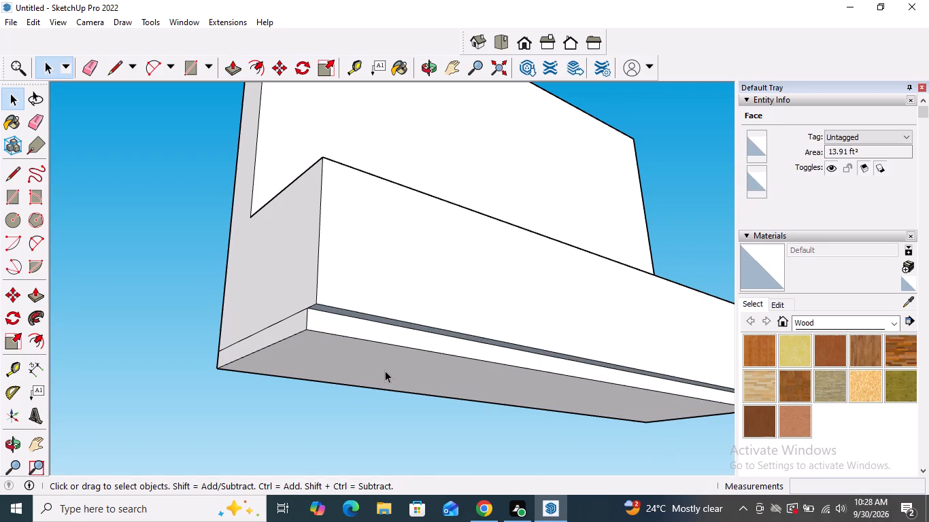
# Draw a vertical line about 2 1/8" long across the base strip's front face, close to its left end.
pyautogui.moveTo(403, 355); pyautogui.dragTo(375, 392, button='middle')
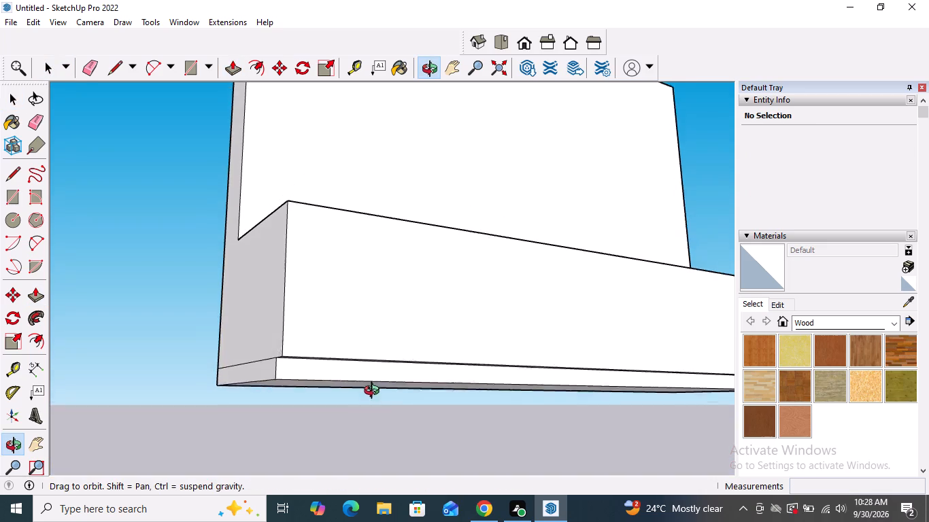
pyautogui.moveTo(375, 392); pyautogui.dragTo(362, 367, button='middle')
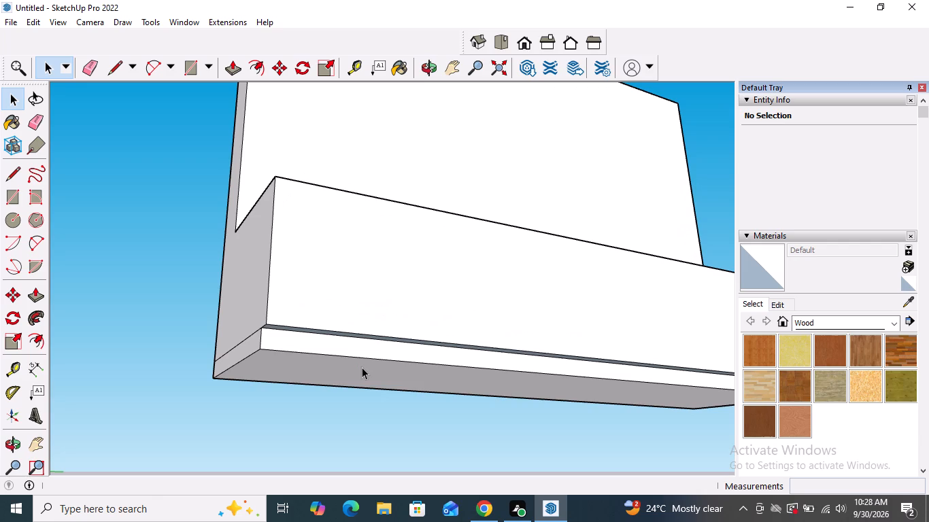
pyautogui.click(15, 171)
pyautogui.scroll(2, 317, 335)
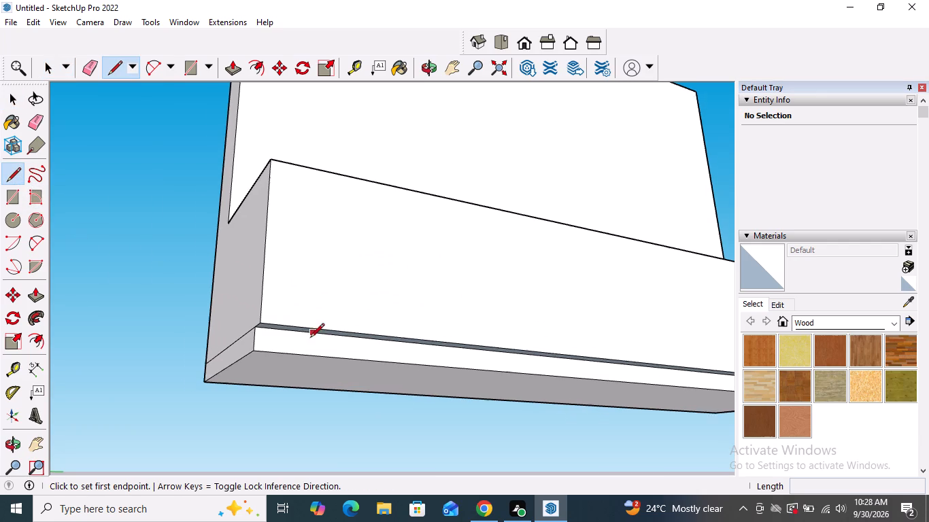
pyautogui.scroll(6, 310, 338)
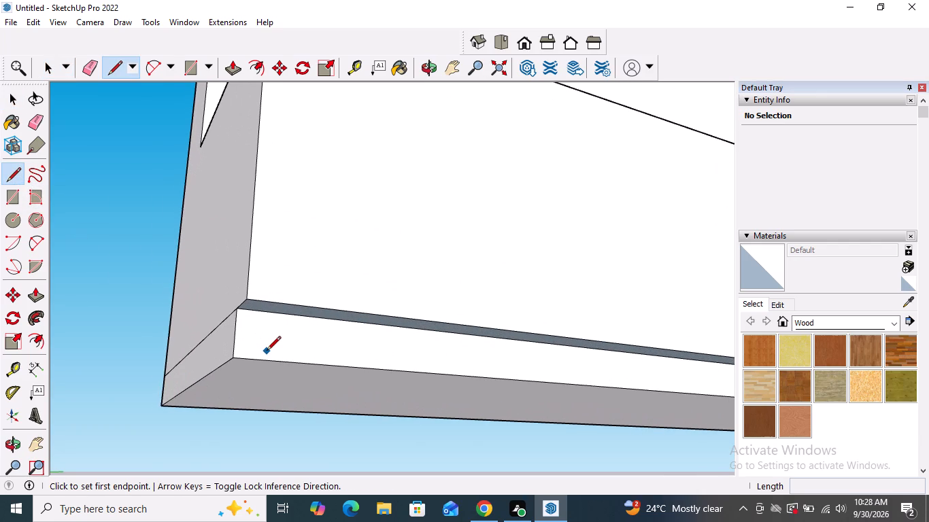
pyautogui.scroll(1, 267, 351)
pyautogui.moveTo(267, 348); pyautogui.dragTo(155, 356, button='middle')
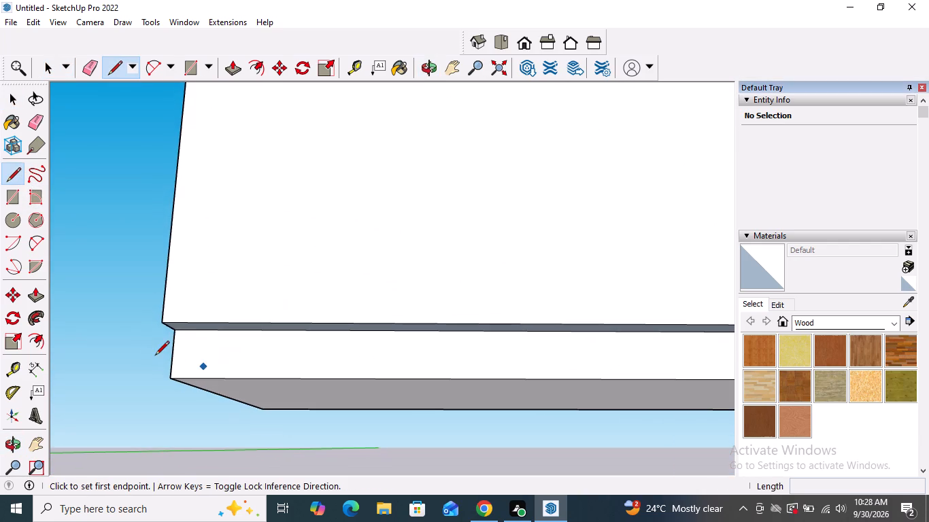
pyautogui.click(194, 331)
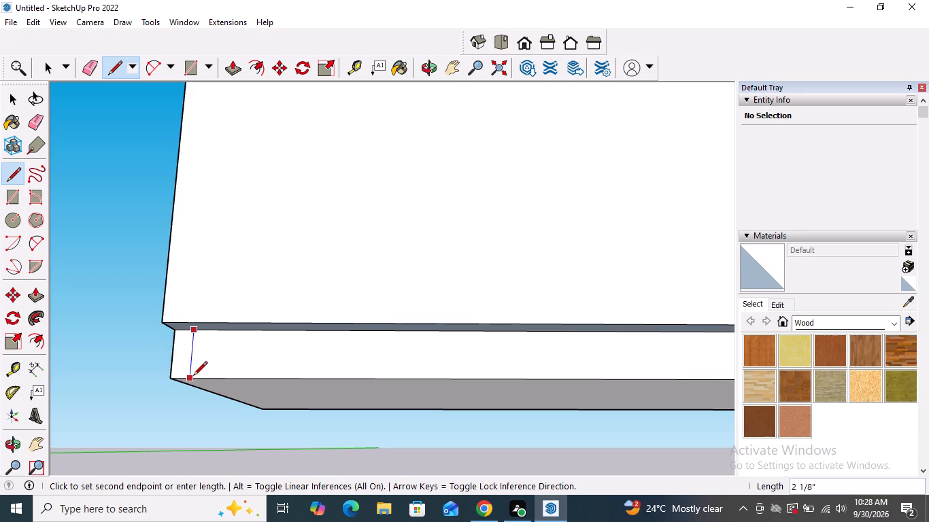
pyautogui.click(193, 377)
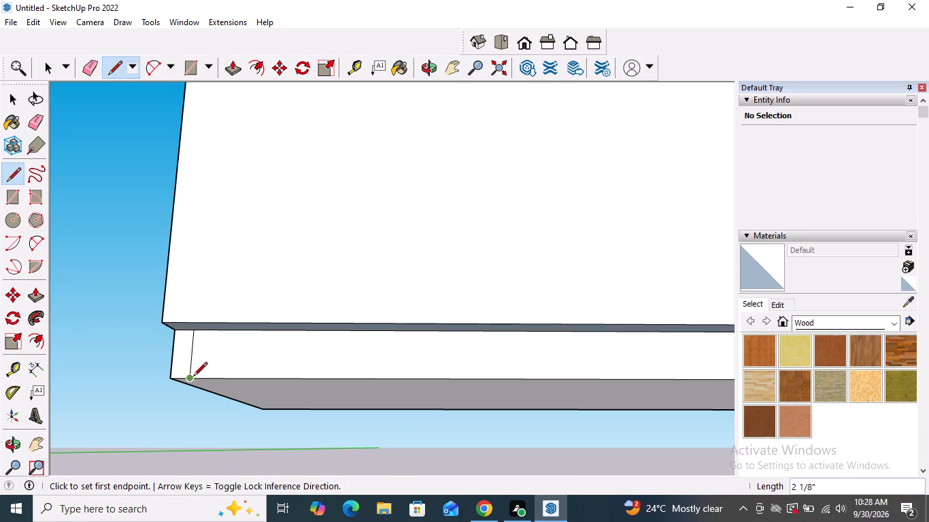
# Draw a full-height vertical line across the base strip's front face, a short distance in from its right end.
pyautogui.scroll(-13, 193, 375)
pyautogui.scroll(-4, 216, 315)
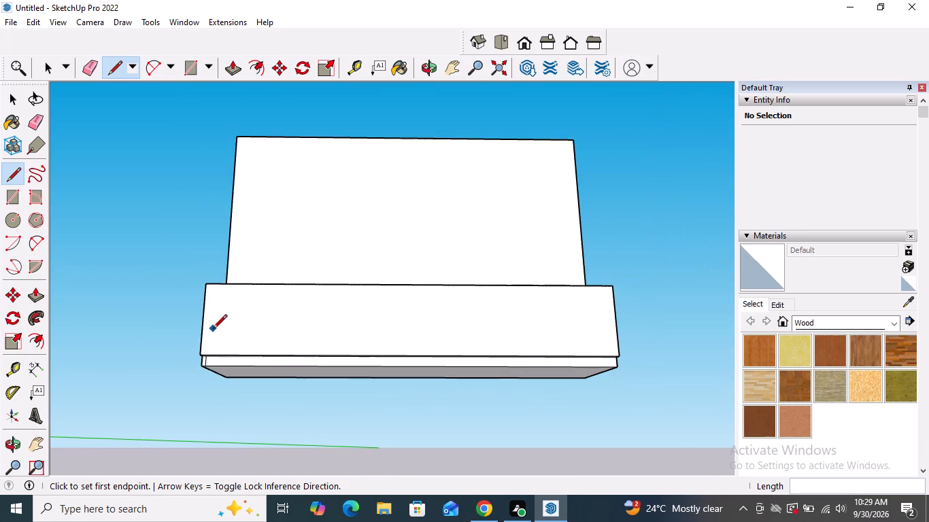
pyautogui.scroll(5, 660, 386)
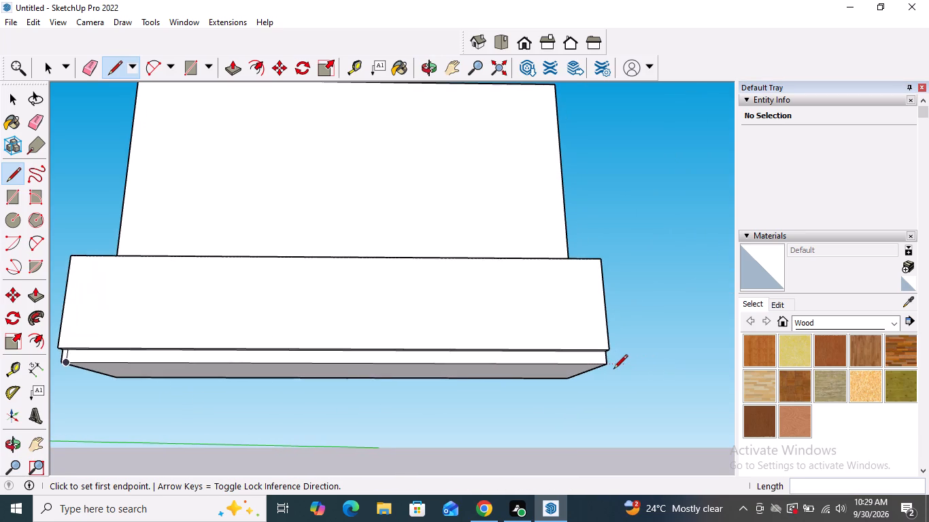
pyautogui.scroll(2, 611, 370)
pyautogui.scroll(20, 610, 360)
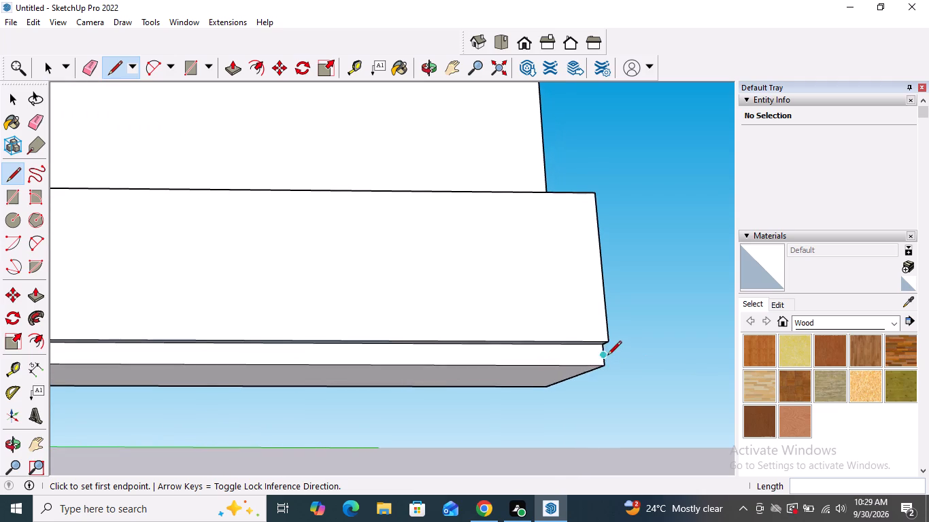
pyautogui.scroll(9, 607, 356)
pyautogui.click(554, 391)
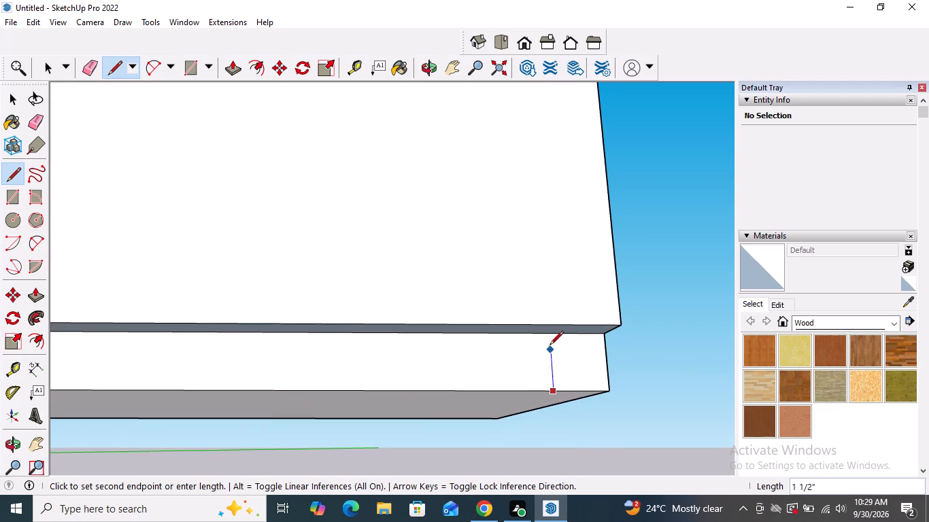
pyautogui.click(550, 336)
# Draw another vertical line about 2 1/8" long on the base strip's front face, between the existing line and the right end.
pyautogui.scroll(-20, 570, 362)
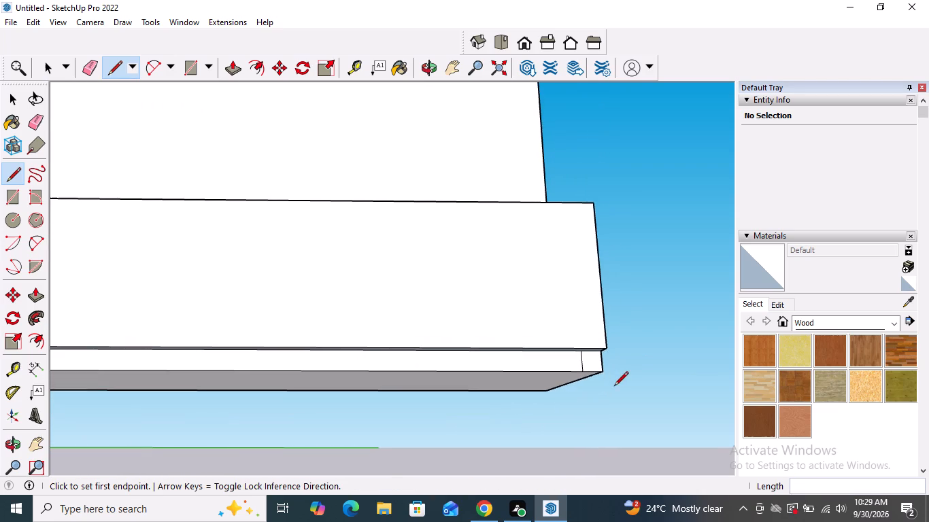
pyautogui.scroll(-16, 588, 397)
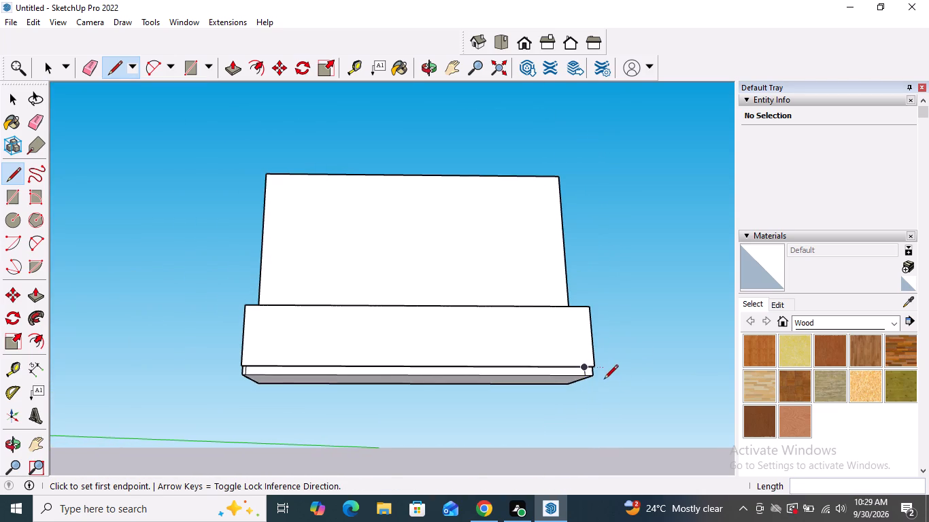
pyautogui.moveTo(604, 388); pyautogui.dragTo(604, 428, button='middle')
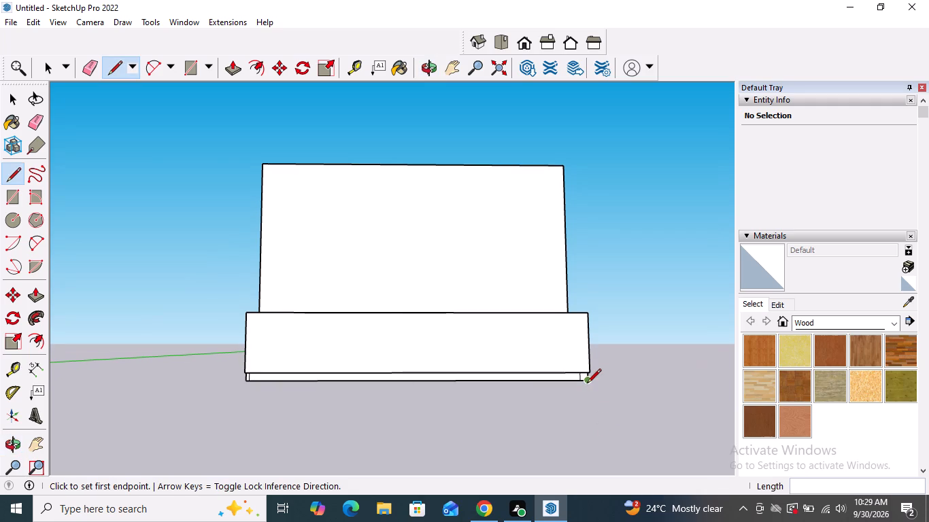
pyautogui.scroll(19, 589, 373)
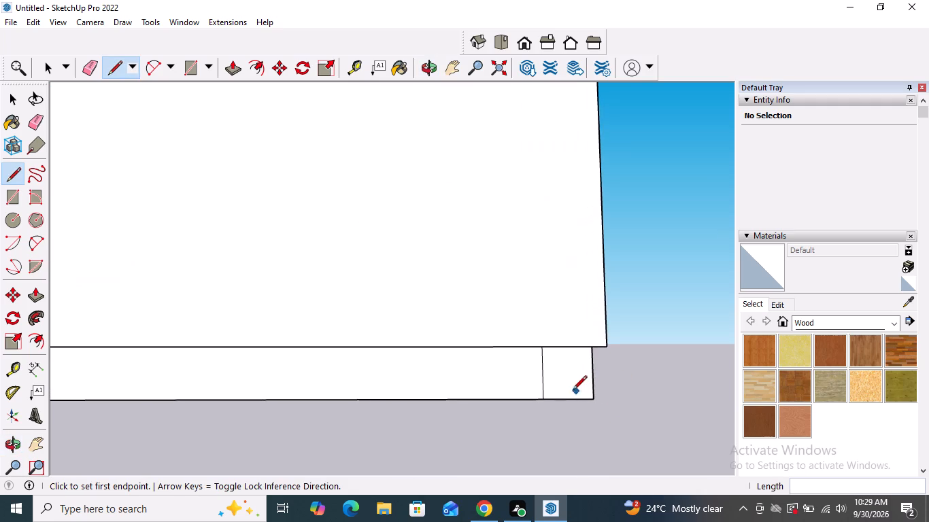
pyautogui.click(568, 400)
pyautogui.moveTo(567, 361); pyautogui.dragTo(567, 320, button='middle')
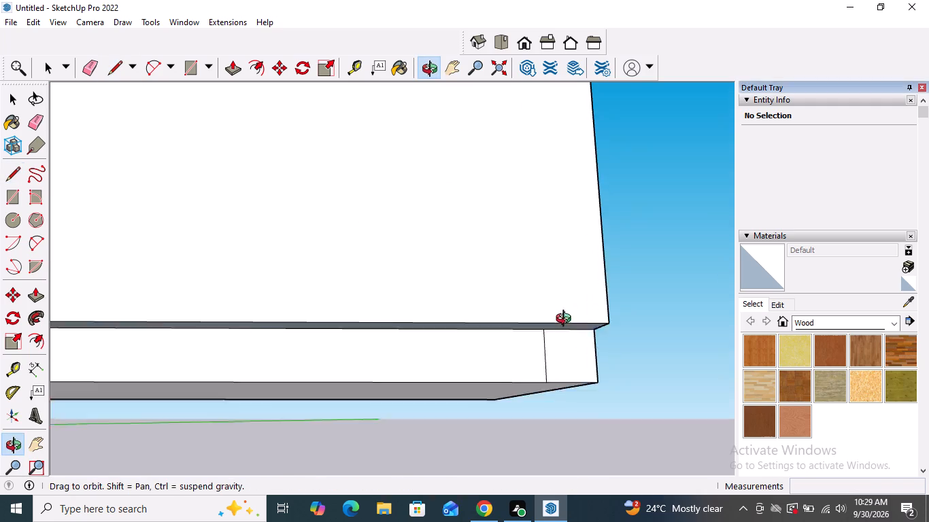
pyautogui.moveTo(567, 320); pyautogui.dragTo(567, 305, button='middle')
pyautogui.click(571, 317)
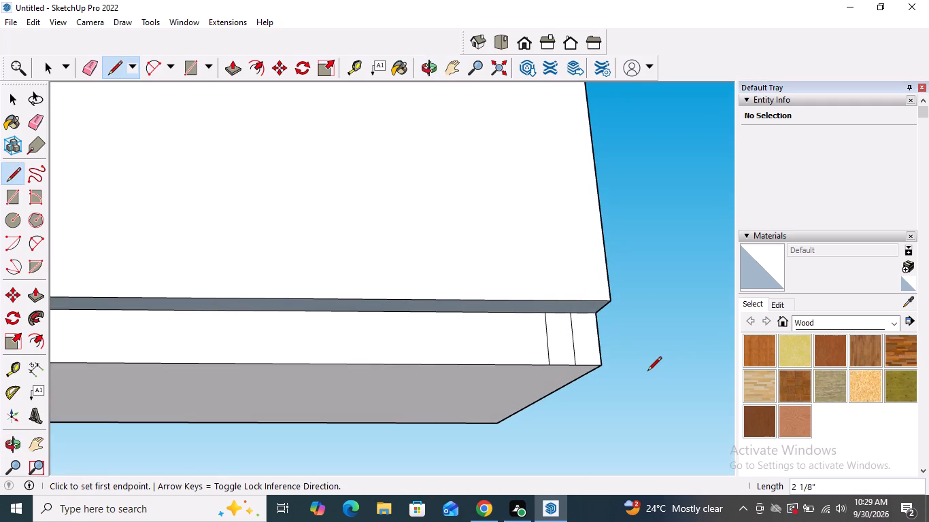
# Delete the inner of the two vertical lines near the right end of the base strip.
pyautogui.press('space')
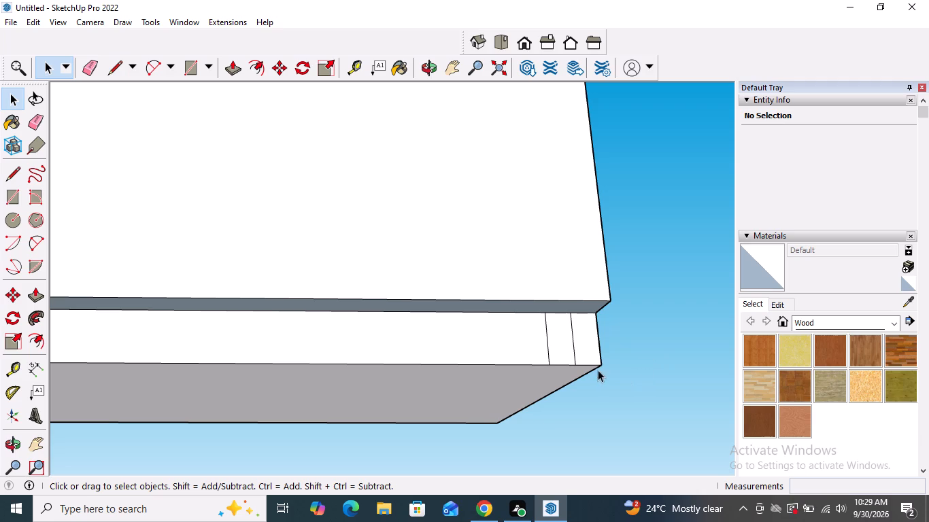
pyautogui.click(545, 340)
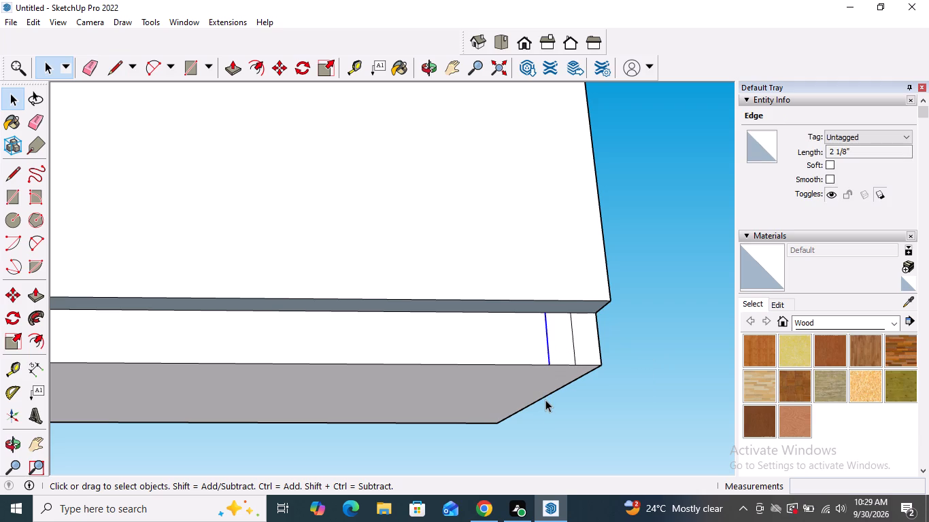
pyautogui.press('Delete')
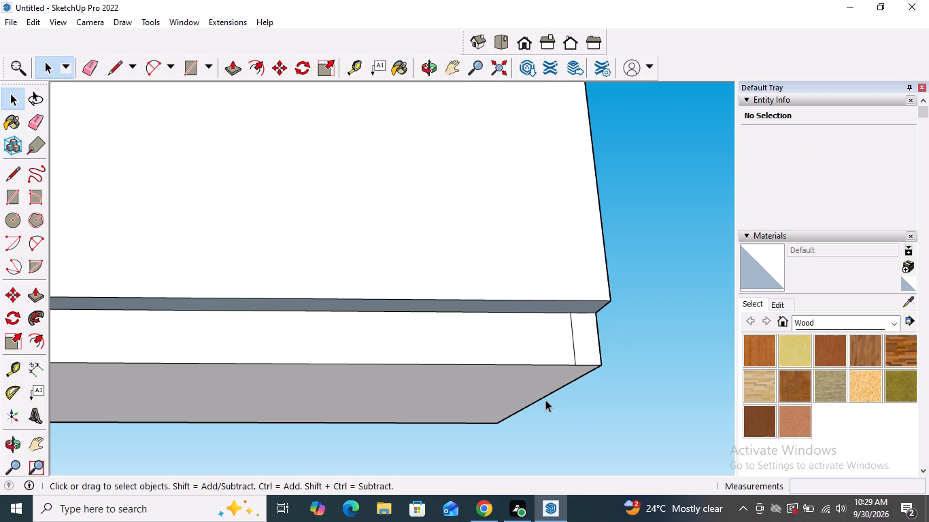
# Offset the outline of the lower box's front face inward by about 1 1/16".
pyautogui.scroll(-4, 545, 400)
pyautogui.scroll(-8, 618, 302)
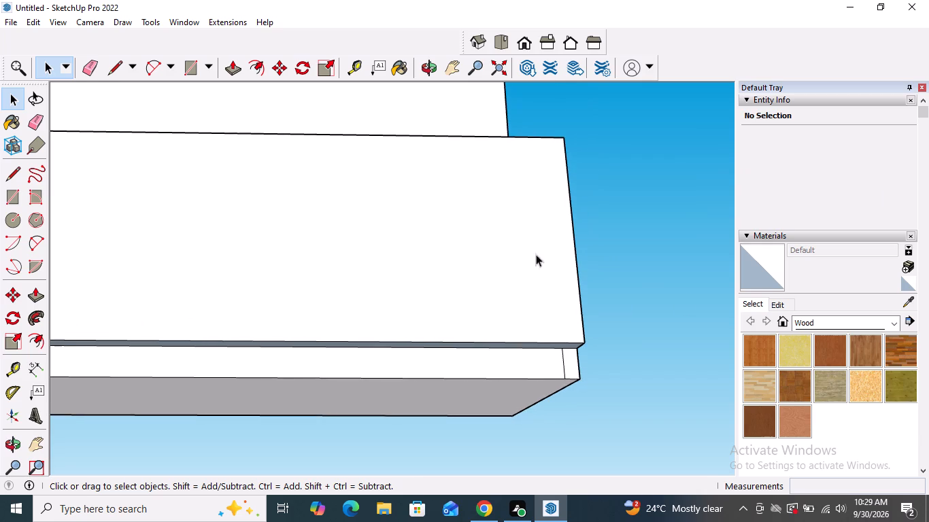
pyautogui.scroll(-5, 487, 300)
pyautogui.scroll(-8, 548, 331)
pyautogui.moveTo(294, 287); pyautogui.dragTo(344, 339, button='middle')
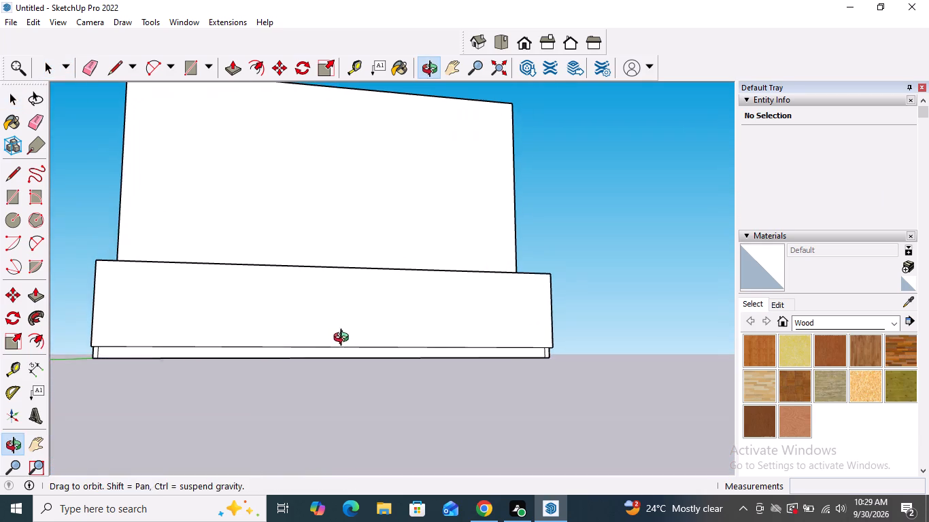
pyautogui.moveTo(344, 339); pyautogui.dragTo(345, 341, button='middle')
pyautogui.click(34, 343)
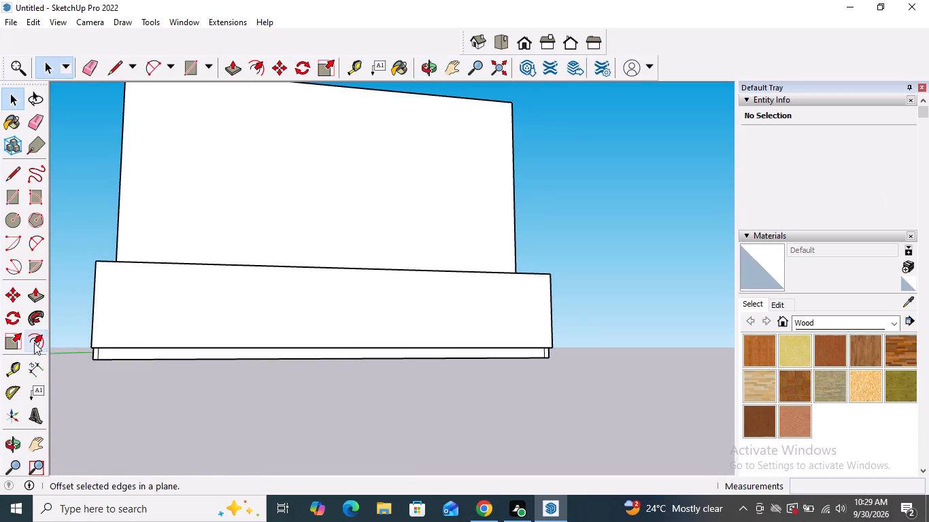
pyautogui.scroll(2, 143, 303)
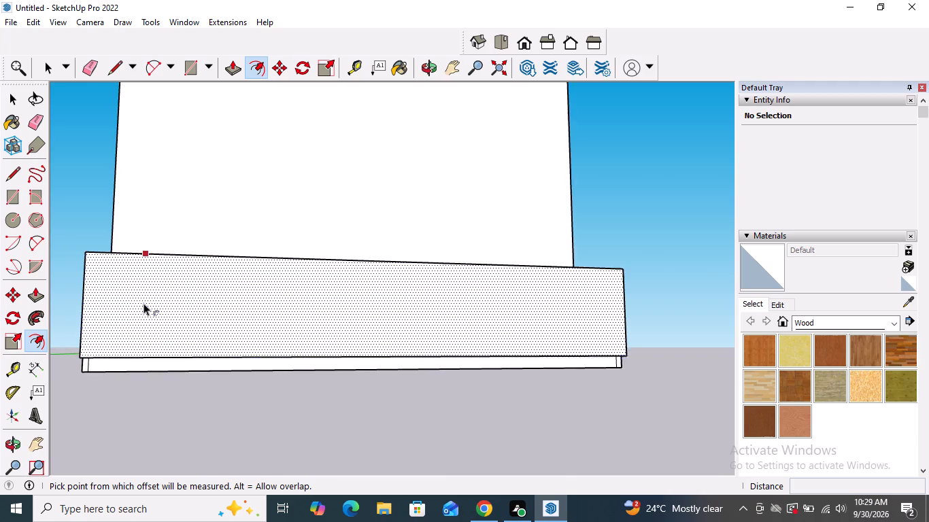
pyautogui.scroll(3, 143, 303)
pyautogui.click(143, 303)
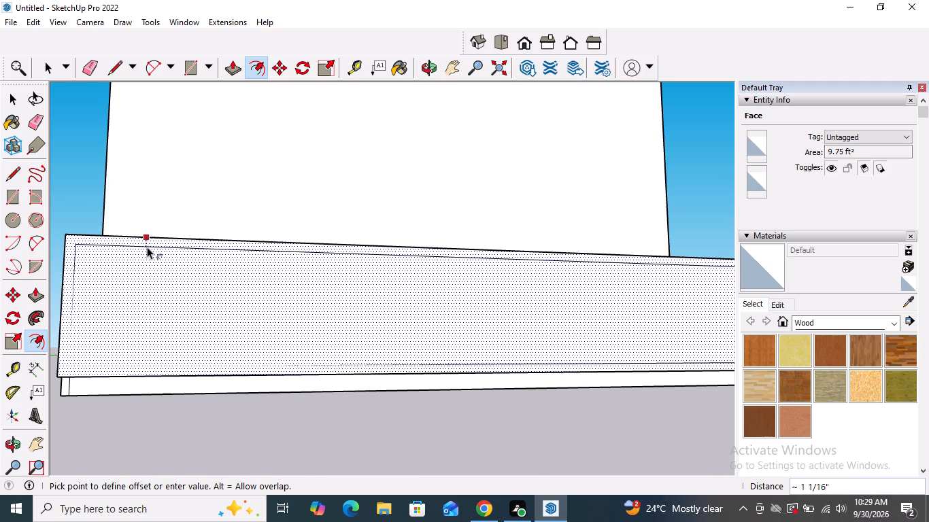
pyautogui.click(147, 247)
pyautogui.scroll(-5, 201, 289)
pyautogui.moveTo(224, 317); pyautogui.dragTo(282, 439, button='middle')
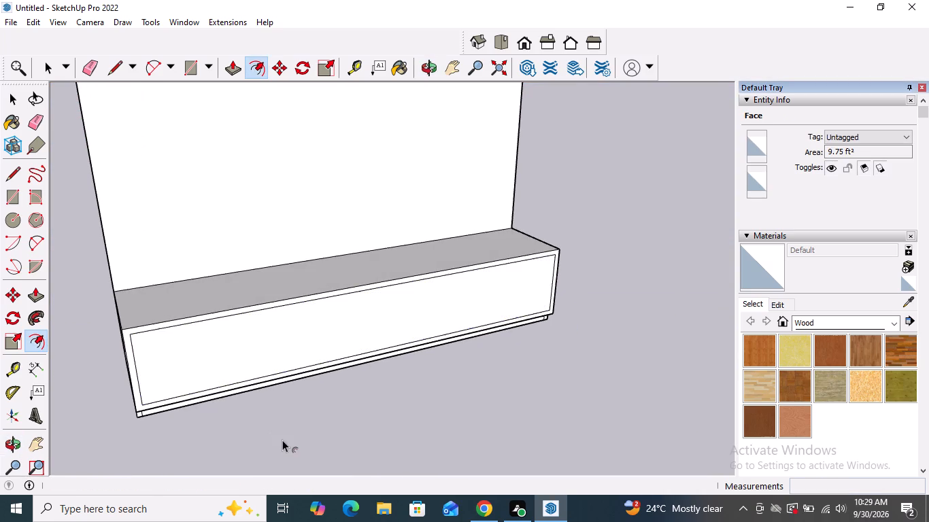
pyautogui.press('space')
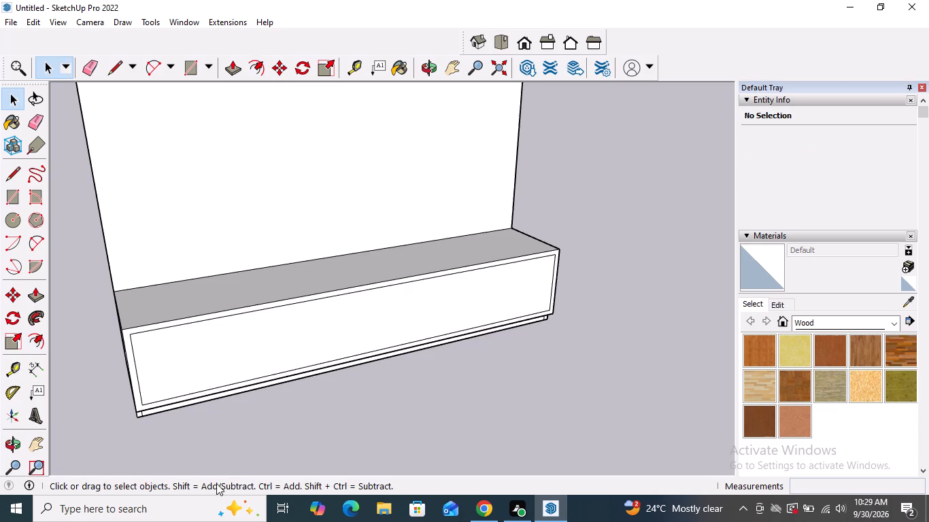
# Copy the inner frame's left vertical edge onto its right edge and divide the span with /3 into three equal front panels.
pyautogui.moveTo(220, 481); pyautogui.dragTo(247, 433, button='middle')
pyautogui.moveTo(270, 408); pyautogui.dragTo(337, 275, button='middle')
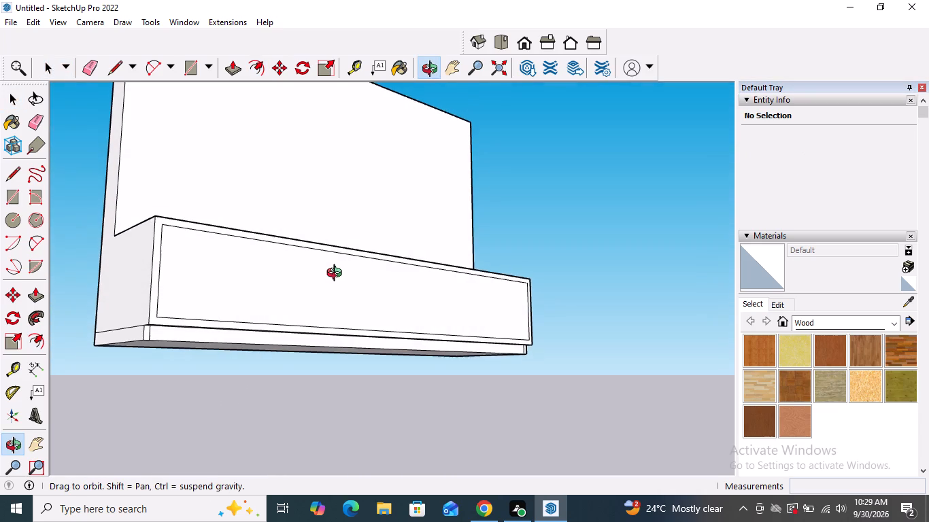
pyautogui.moveTo(337, 275); pyautogui.dragTo(337, 330, button='middle')
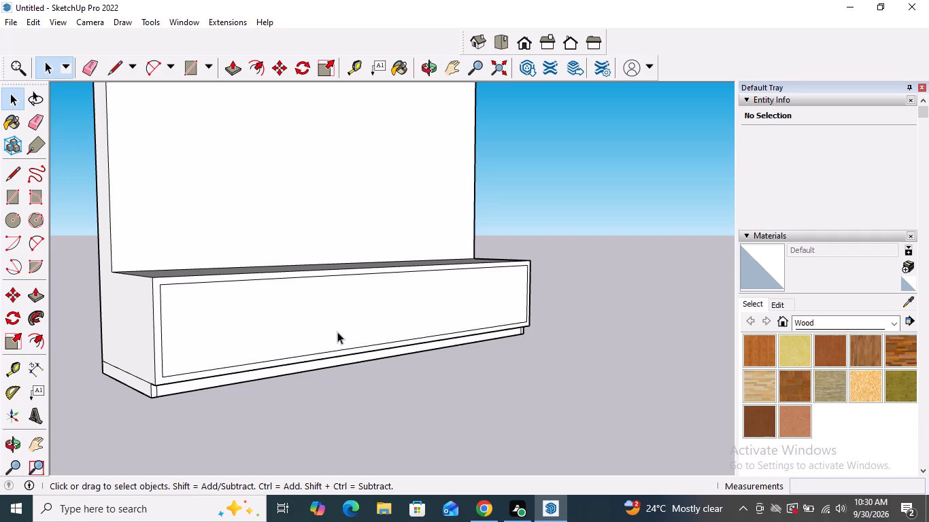
pyautogui.moveTo(312, 330); pyautogui.dragTo(258, 335, button='middle')
pyautogui.scroll(2, 388, 311)
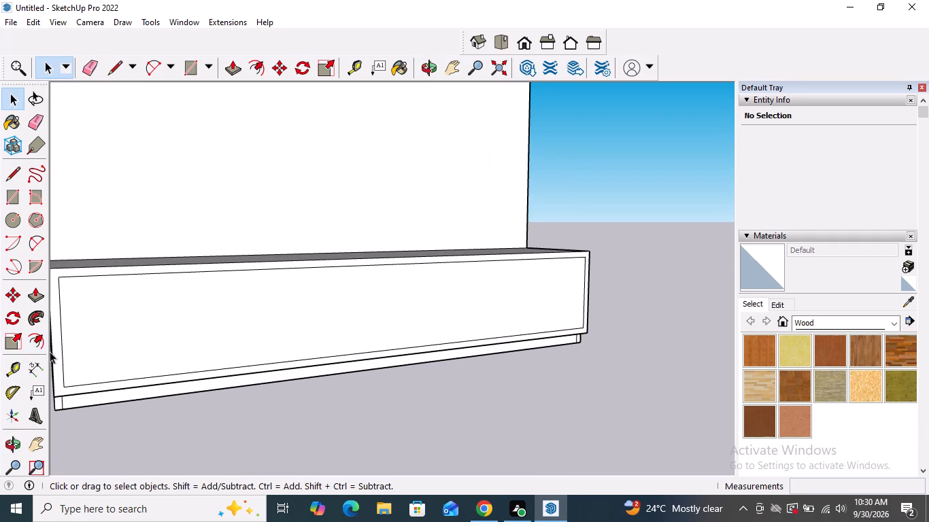
pyautogui.click(62, 358)
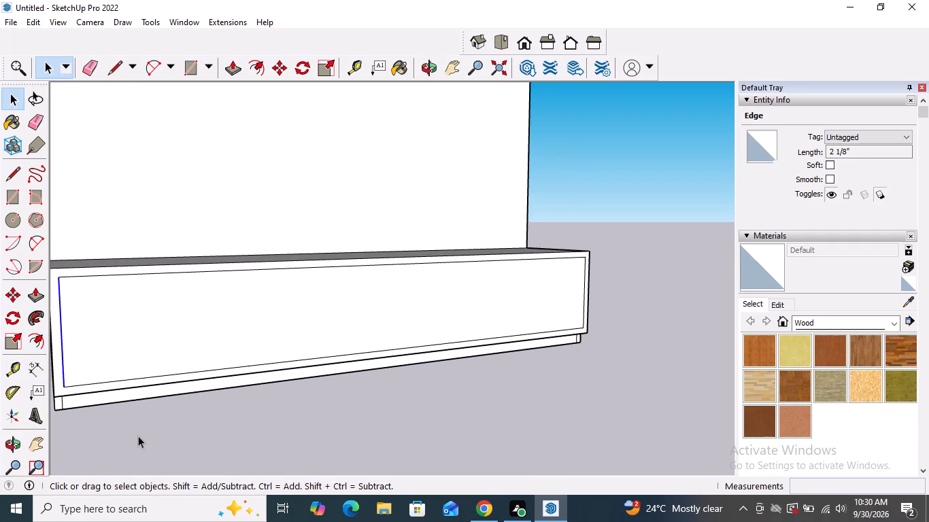
pyautogui.press('m')
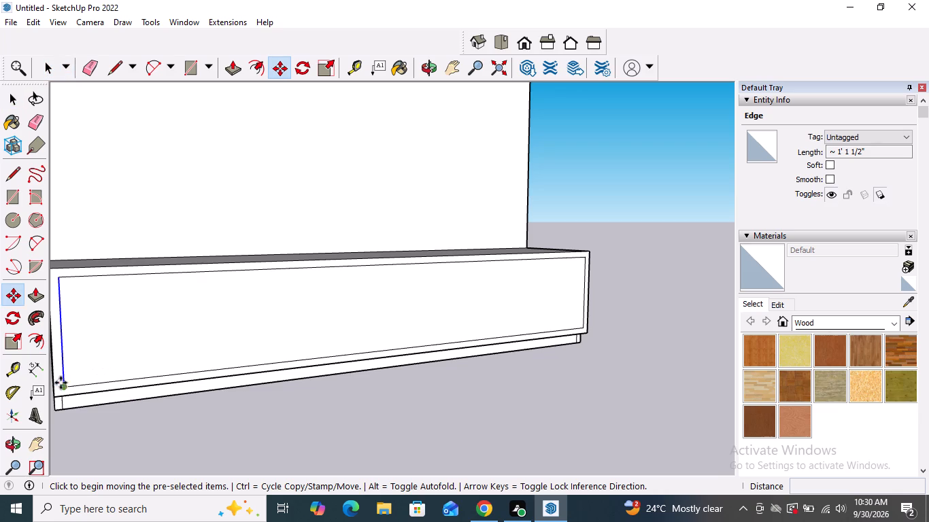
pyautogui.click(62, 387)
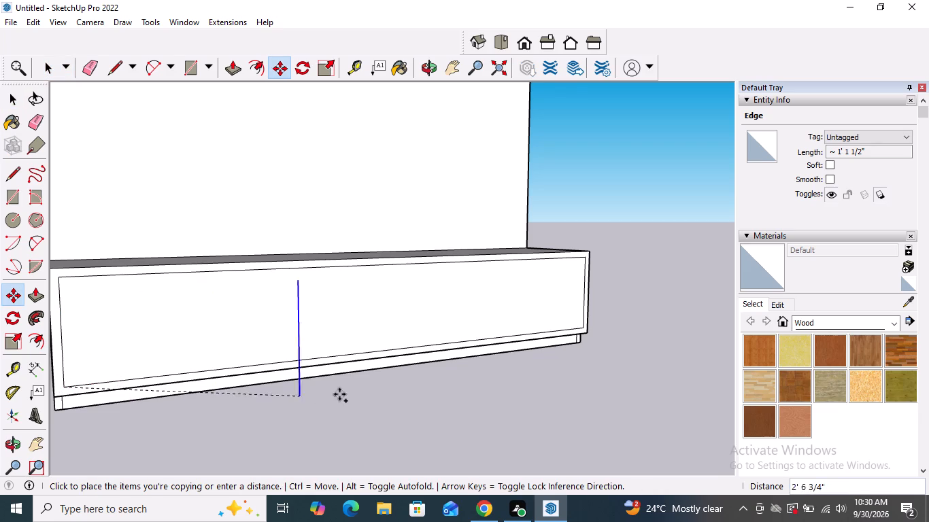
pyautogui.click(583, 330)
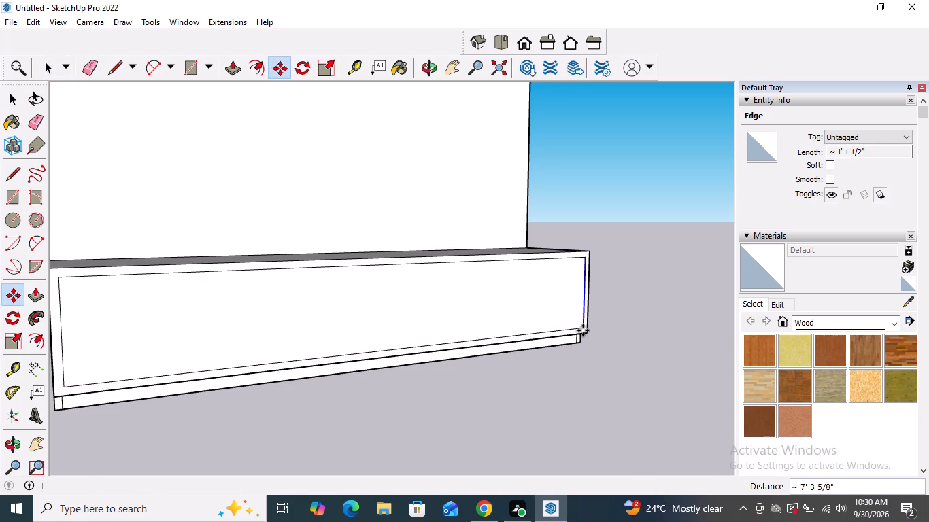
pyautogui.hotkey('shift', '/')
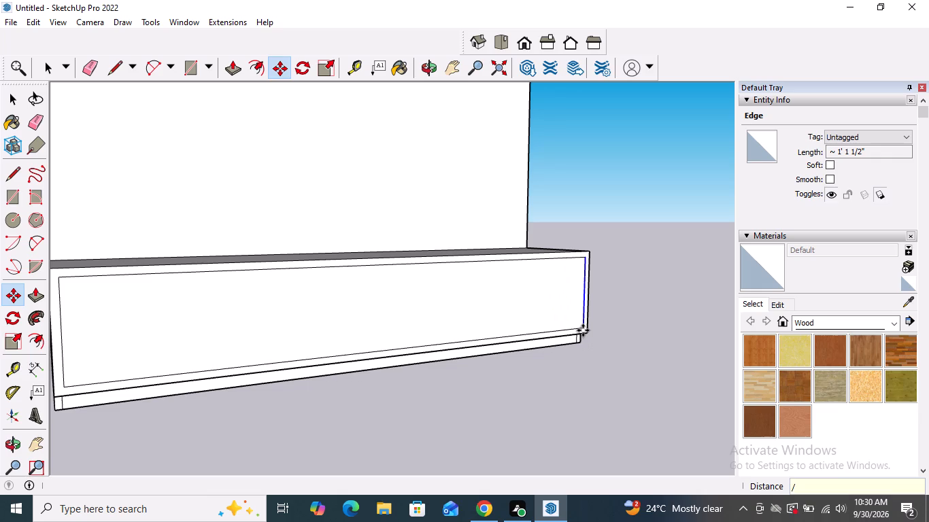
pyautogui.press('3')
pyautogui.press('Return')
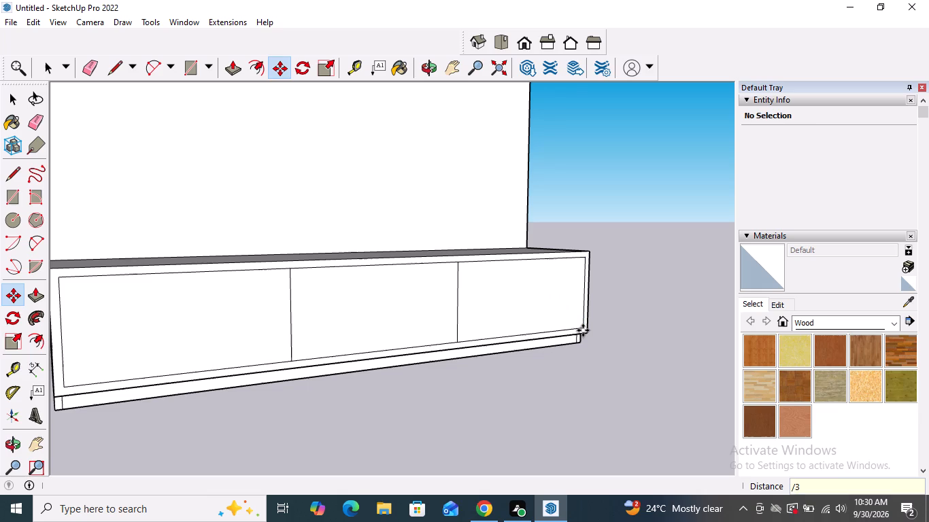
pyautogui.press('space')
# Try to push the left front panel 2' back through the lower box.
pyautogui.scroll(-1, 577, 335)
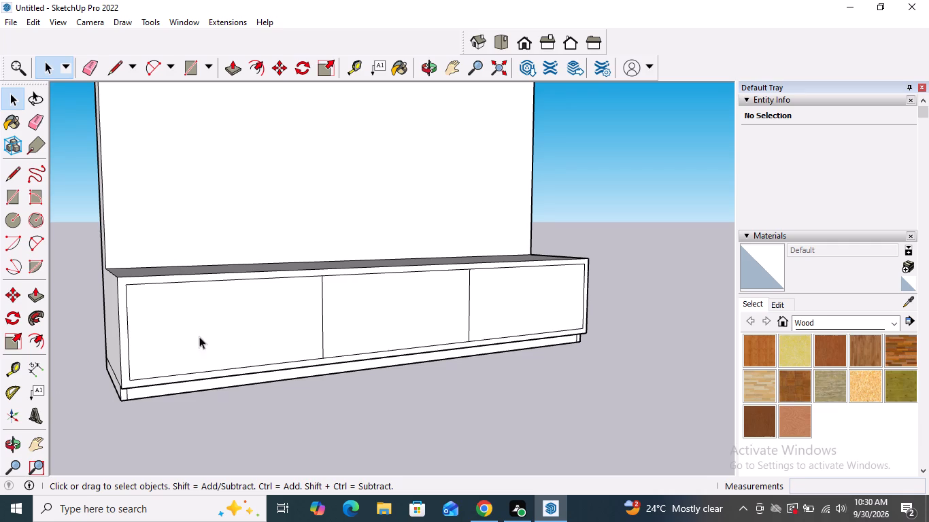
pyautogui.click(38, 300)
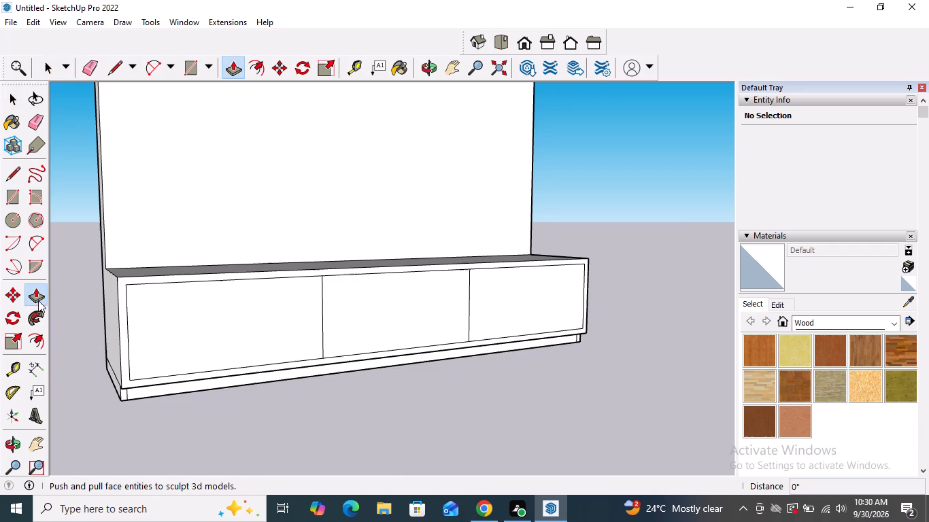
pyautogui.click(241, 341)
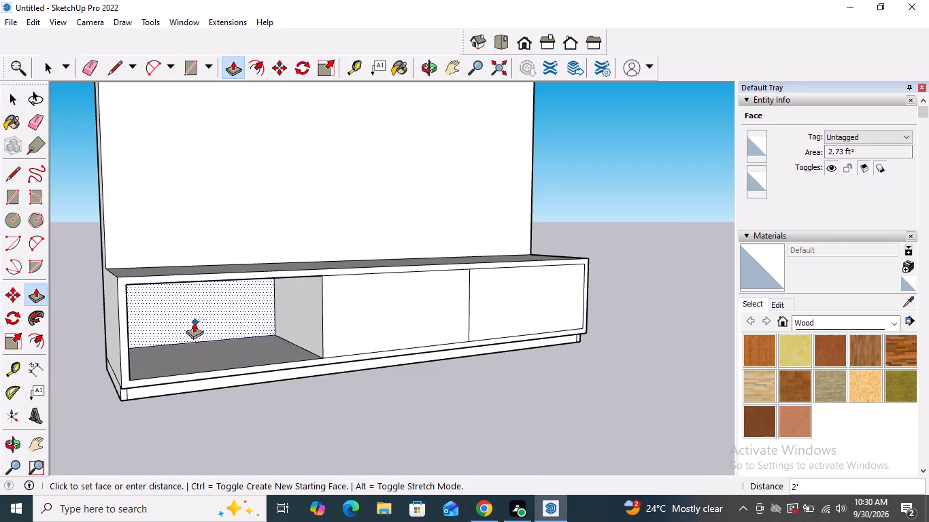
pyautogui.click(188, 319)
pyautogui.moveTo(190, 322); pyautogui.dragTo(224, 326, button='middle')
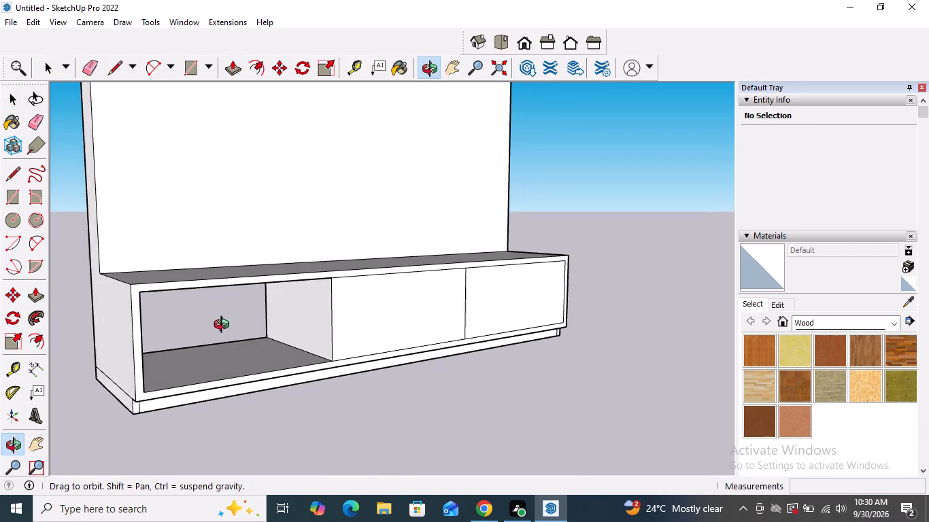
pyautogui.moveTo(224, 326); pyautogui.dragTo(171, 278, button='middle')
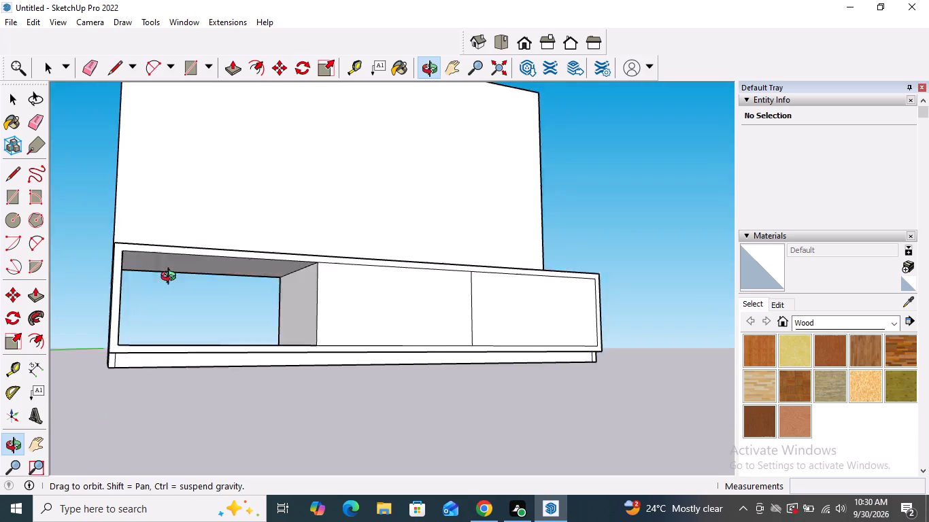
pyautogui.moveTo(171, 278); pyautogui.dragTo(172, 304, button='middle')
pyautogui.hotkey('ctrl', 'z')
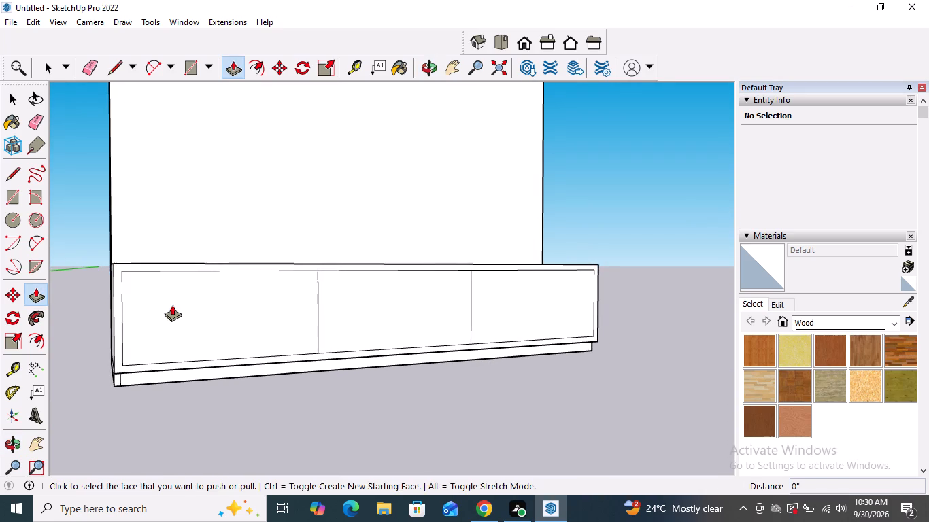
# Push the left front panel 1' 7 1/4" into the lower box to form an open compartment.
pyautogui.click(197, 320)
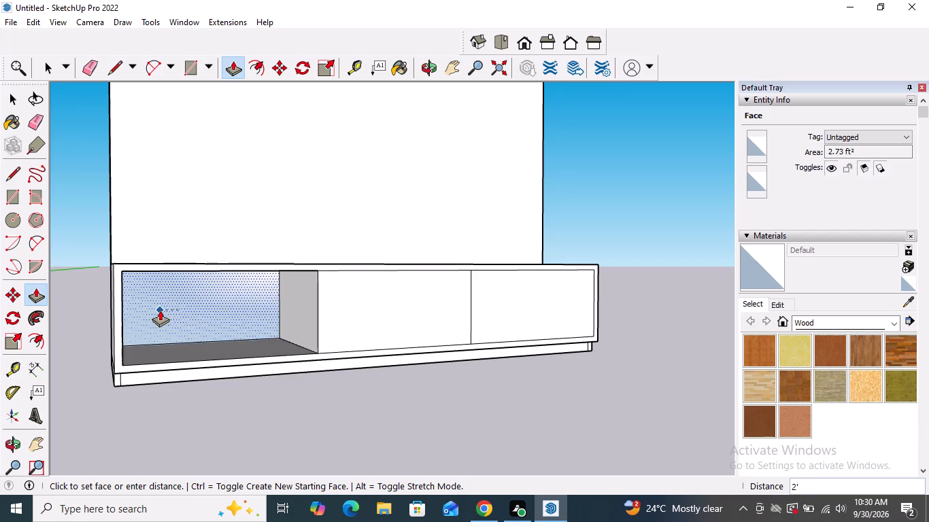
pyautogui.scroll(7, 190, 321)
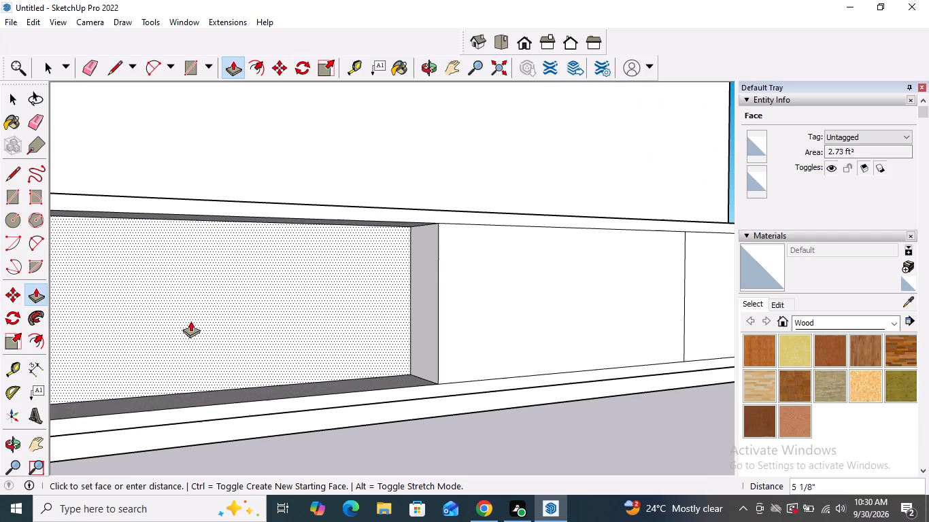
pyautogui.click(167, 315)
pyautogui.scroll(-4, 210, 322)
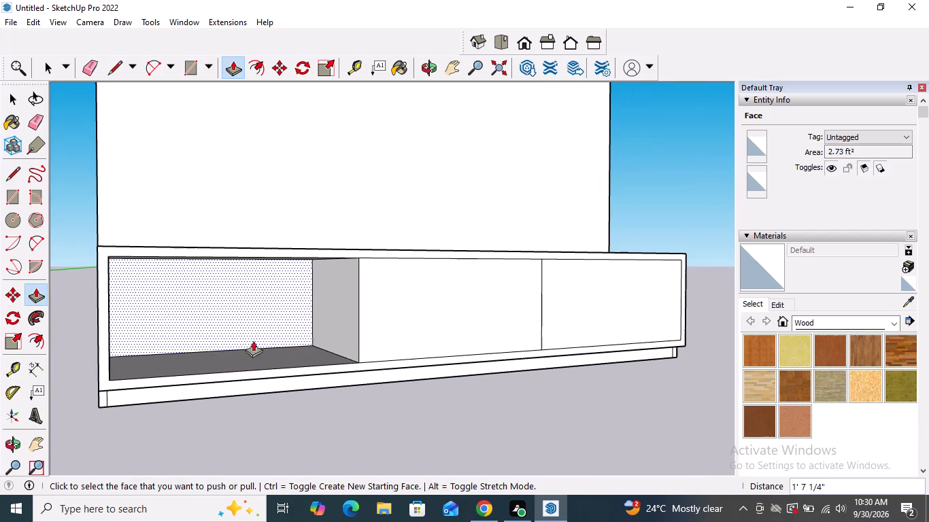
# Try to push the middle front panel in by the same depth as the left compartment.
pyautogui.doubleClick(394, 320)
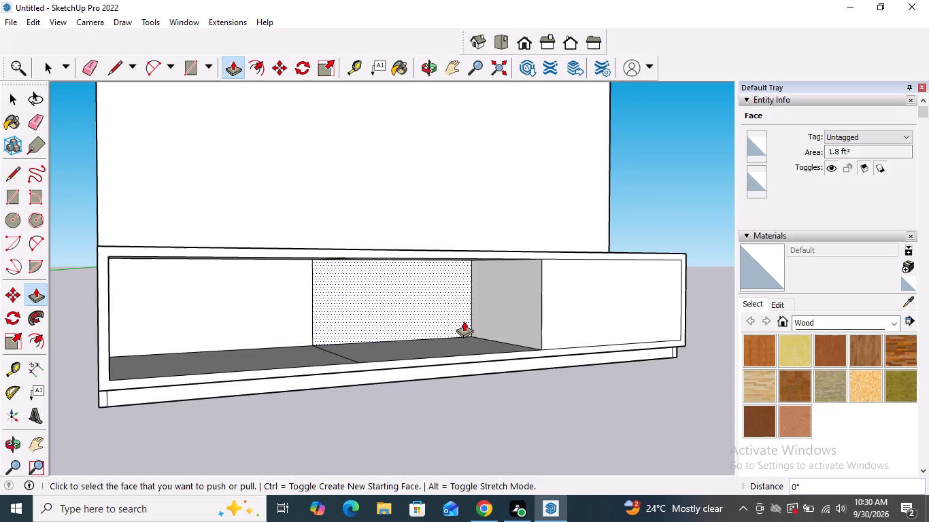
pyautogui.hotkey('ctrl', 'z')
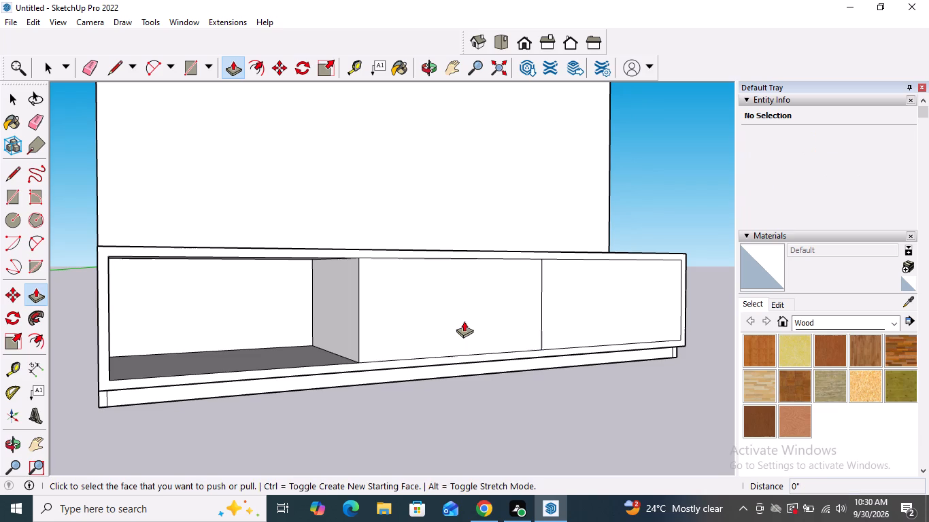
# Pull the left compartment's inner side face, beside the middle panel, 1/2" into the compartment as a new starting face to form a divider.
pyautogui.click(351, 304)
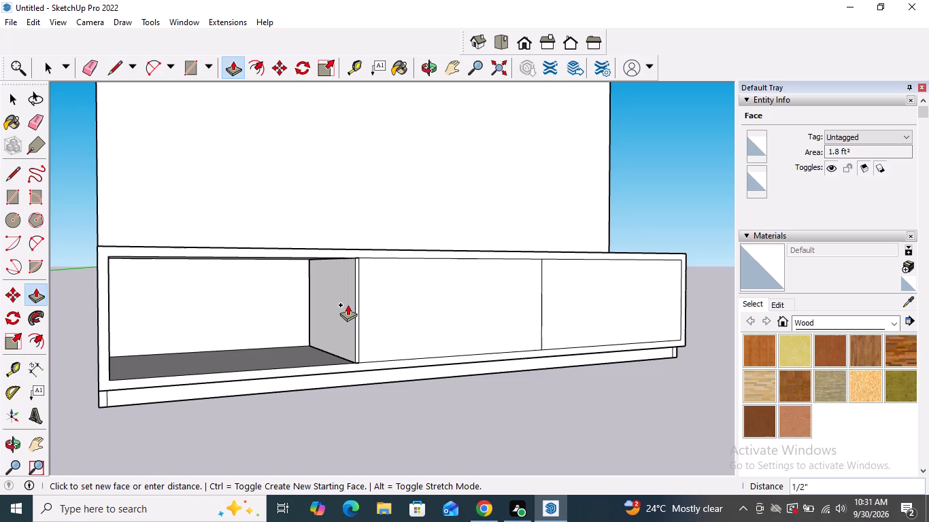
pyautogui.click(348, 304)
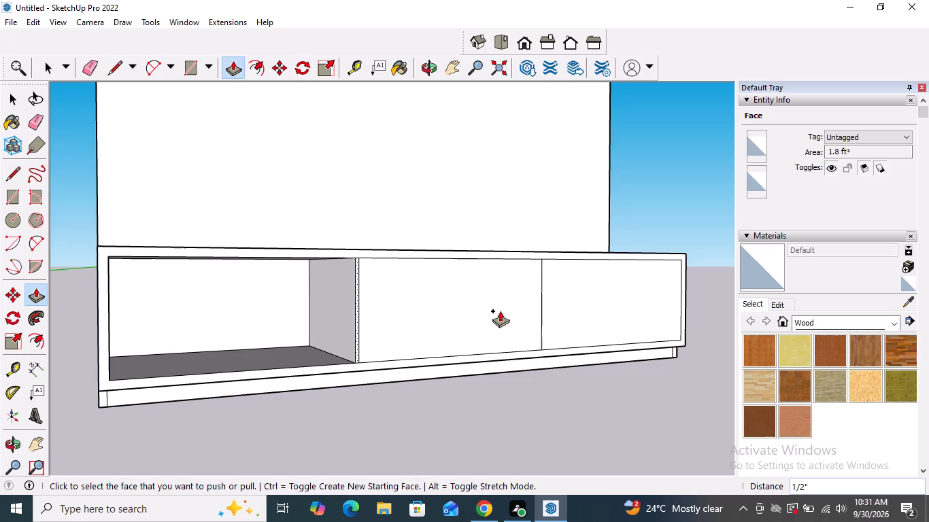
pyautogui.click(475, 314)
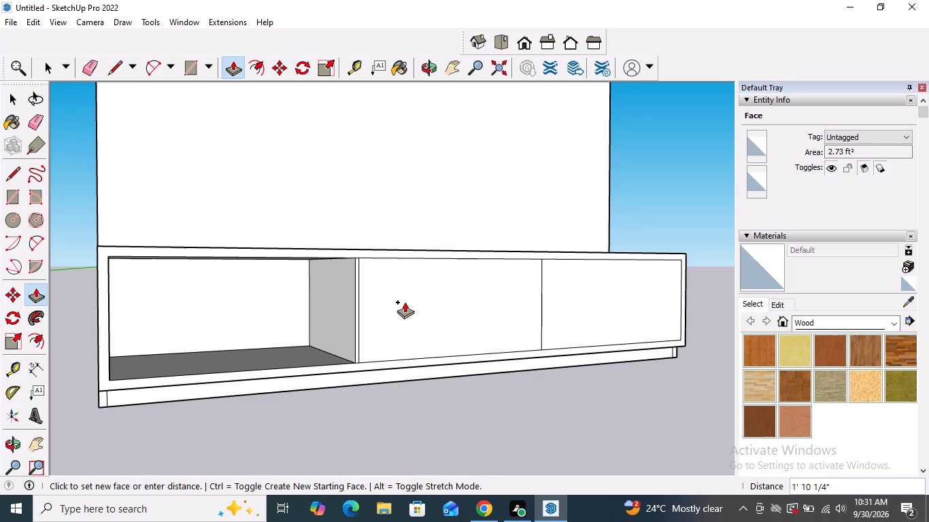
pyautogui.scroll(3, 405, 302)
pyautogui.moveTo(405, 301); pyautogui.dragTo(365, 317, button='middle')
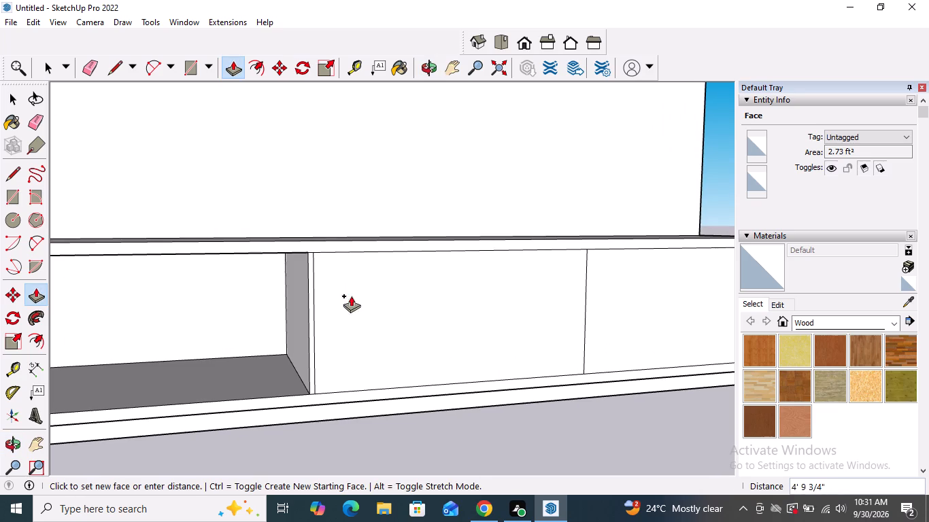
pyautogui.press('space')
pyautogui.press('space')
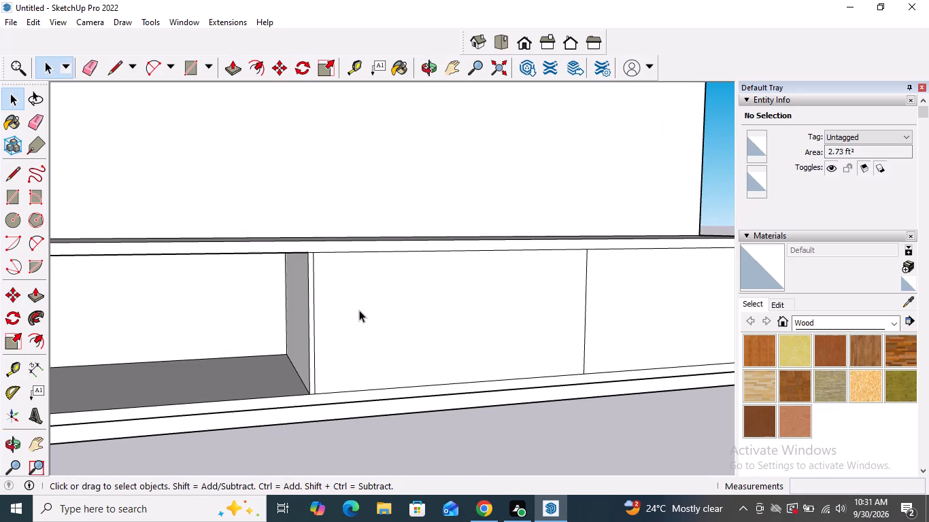
# Push the middle front panel 1' 7 1/4" into the lower box, matching the left compartment's depth.
pyautogui.click(43, 300)
pyautogui.click(444, 338)
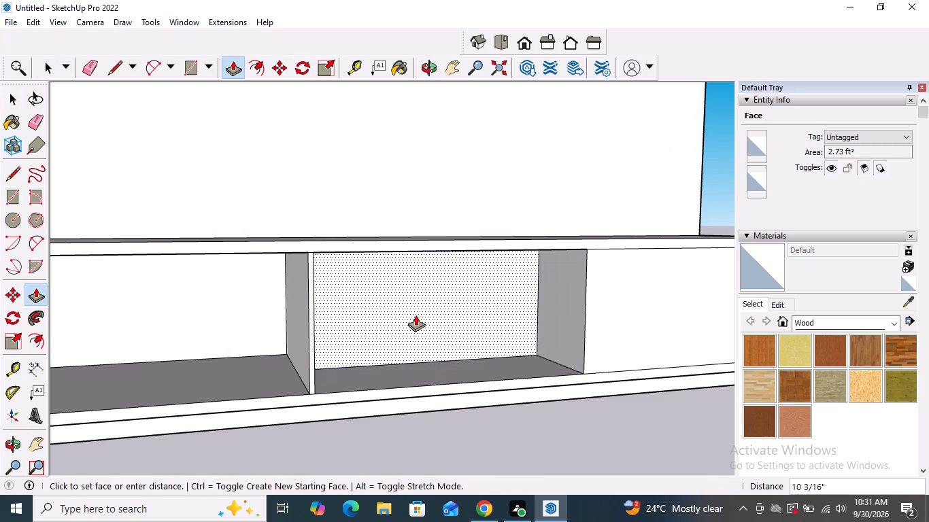
pyautogui.click(273, 305)
pyautogui.scroll(-2, 322, 332)
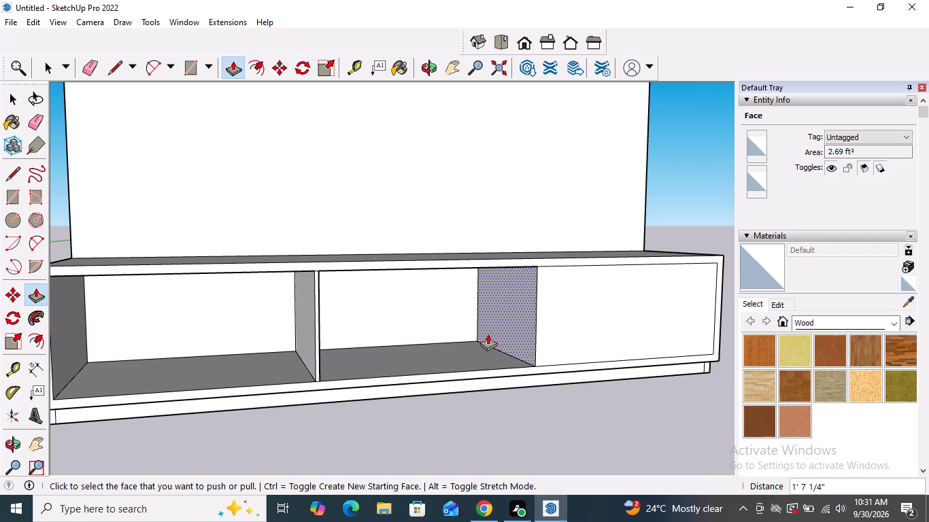
# Pull the middle compartment's side face beside the right front panel 13/16" inward, and push it back 5/16" to form a divider.
pyautogui.click(522, 317)
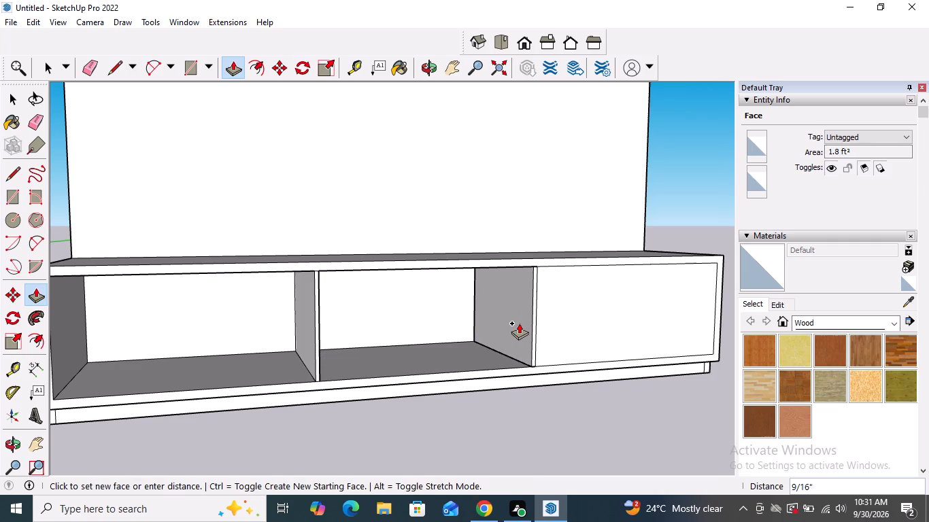
pyautogui.click(518, 324)
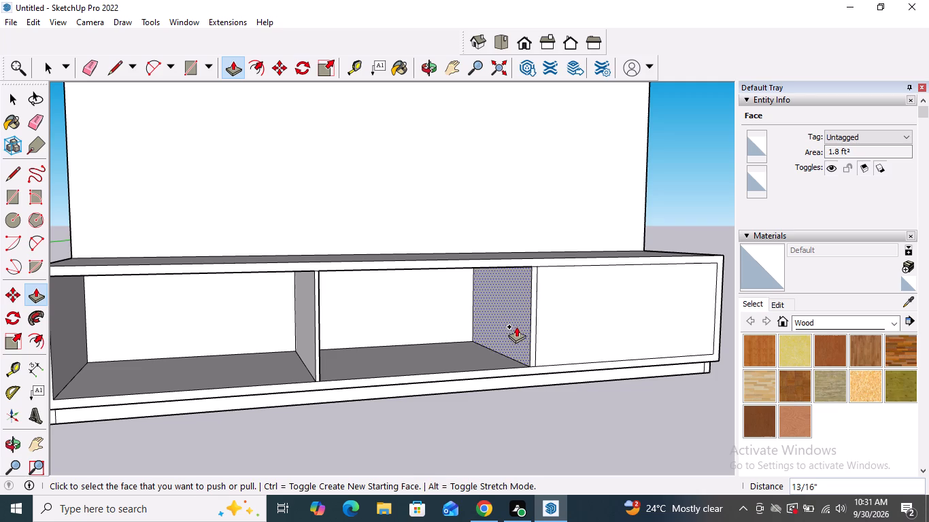
pyautogui.click(517, 325)
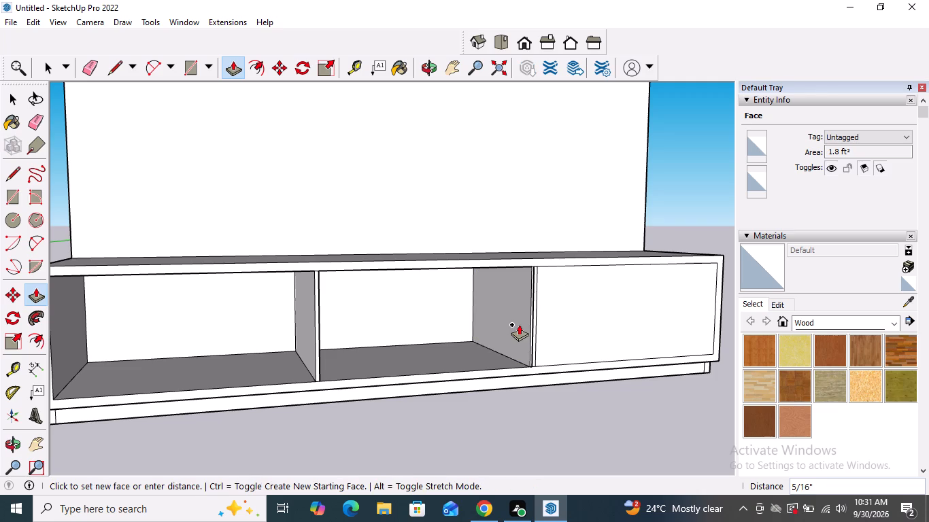
pyautogui.scroll(5, 519, 324)
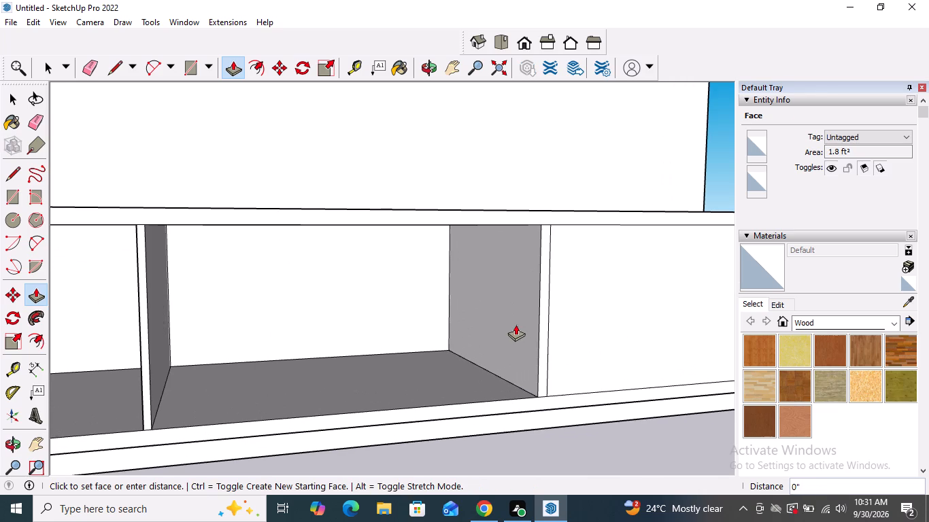
pyautogui.click(519, 321)
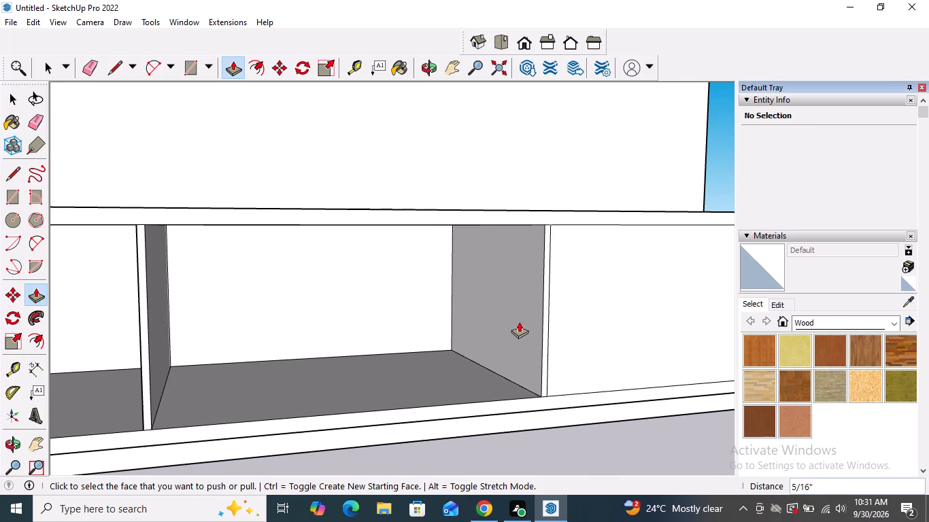
pyautogui.press('space')
# Push the right front panel 1' 7 1/4" into the lower box, matching the middle compartment's depth.
pyautogui.scroll(-3, 517, 321)
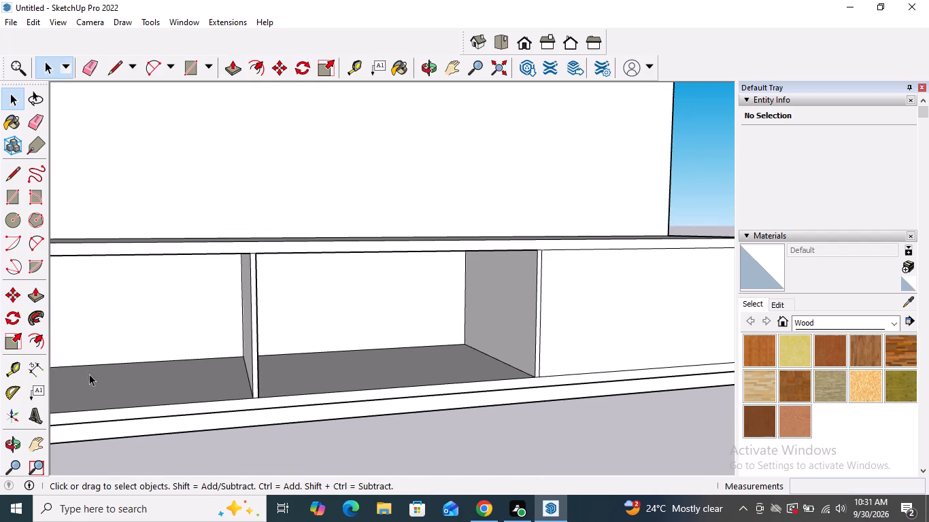
pyautogui.click(33, 303)
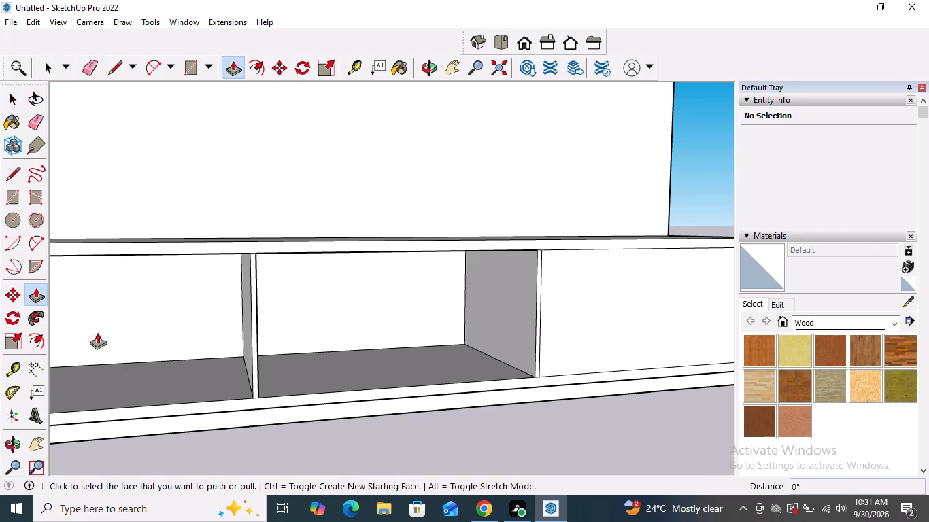
pyautogui.scroll(-2, 136, 361)
pyautogui.scroll(2, 532, 320)
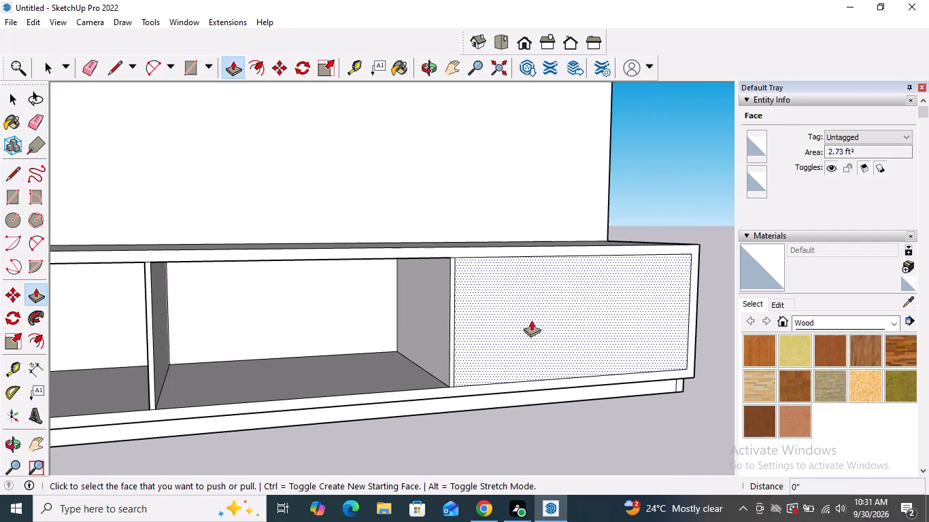
pyautogui.click(530, 319)
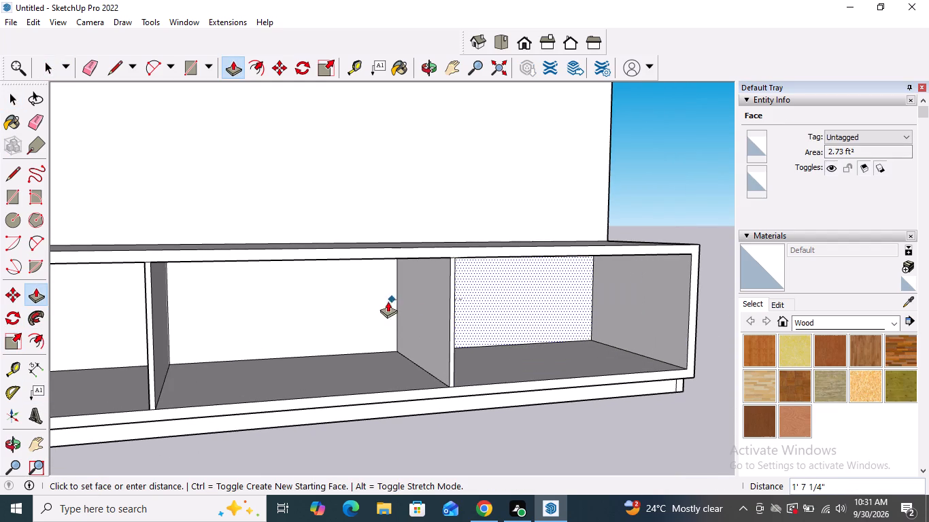
pyautogui.click(379, 302)
pyautogui.scroll(-2, 619, 326)
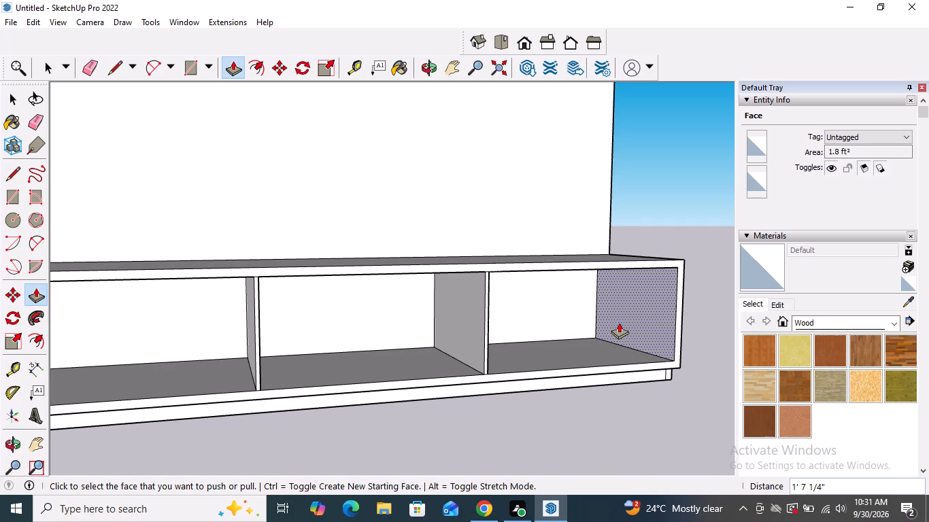
pyautogui.press('space')
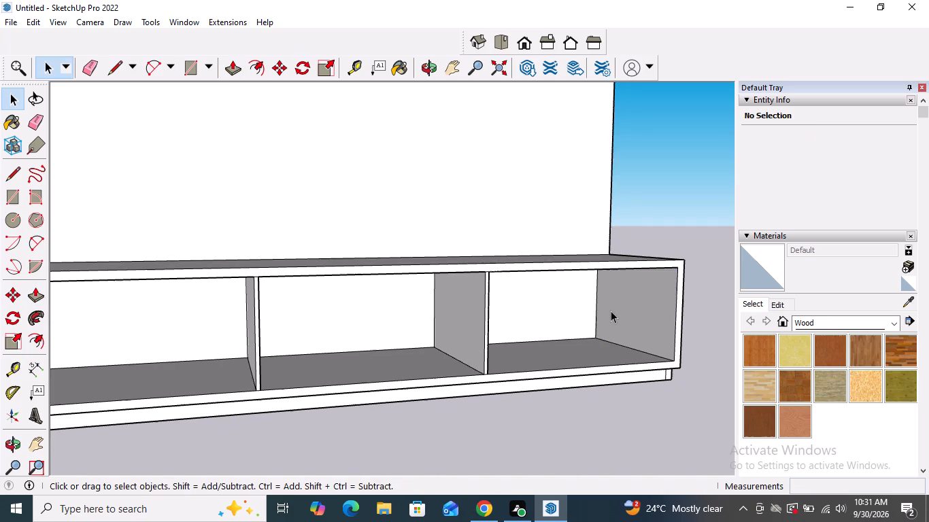
# Draw a thin horizontal rectangle about 15/16" by 2' 4 11/16" across the middle compartment's back face, near mid-height.
pyautogui.scroll(-4, 611, 310)
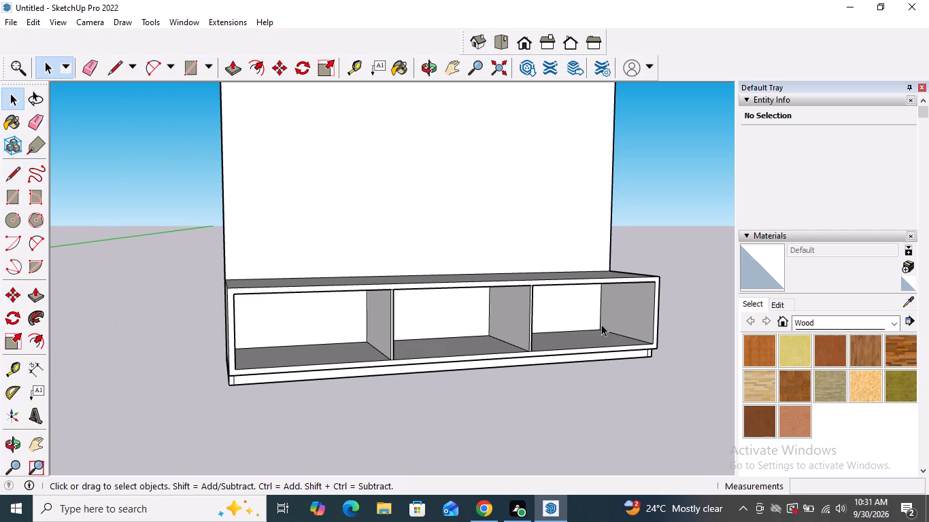
pyautogui.moveTo(601, 324); pyautogui.dragTo(554, 303, button='middle')
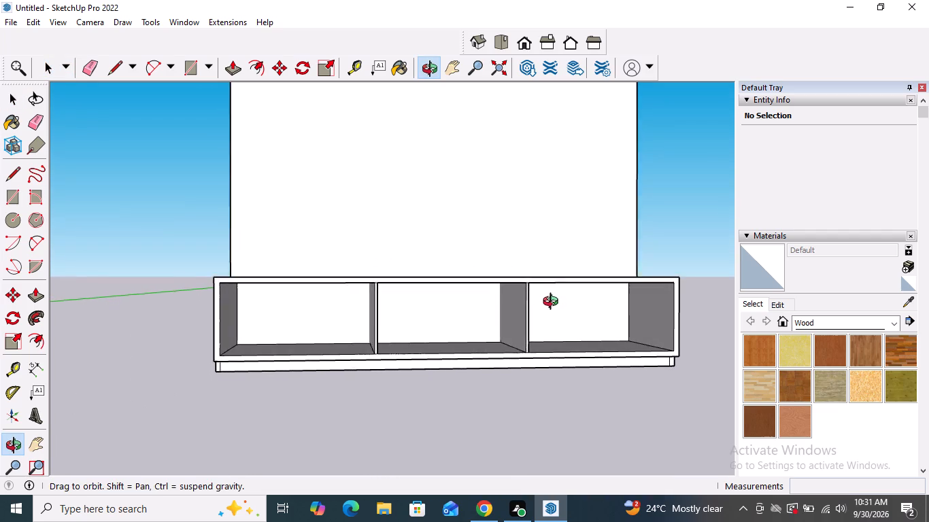
pyautogui.moveTo(554, 303); pyautogui.dragTo(557, 300, button='middle')
pyautogui.scroll(1, 557, 300)
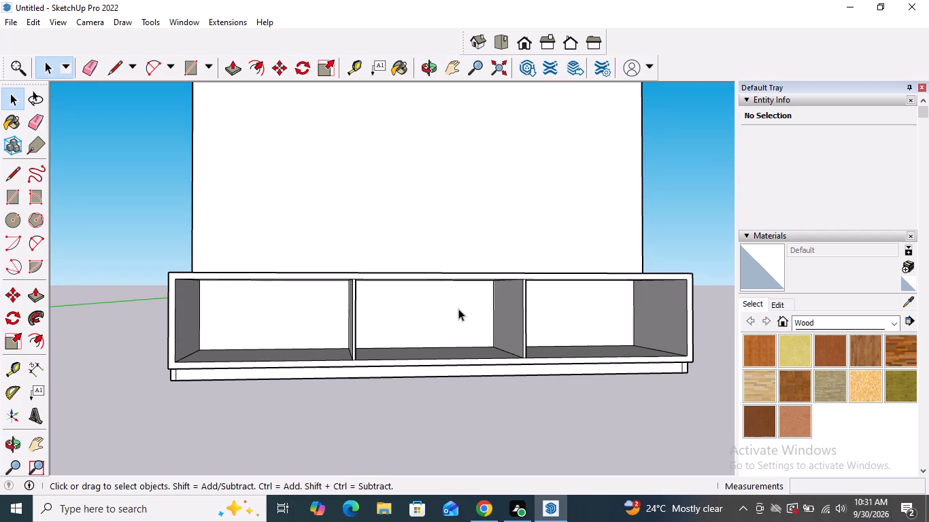
pyautogui.moveTo(463, 309); pyautogui.dragTo(428, 307, button='middle')
pyautogui.scroll(4, 418, 315)
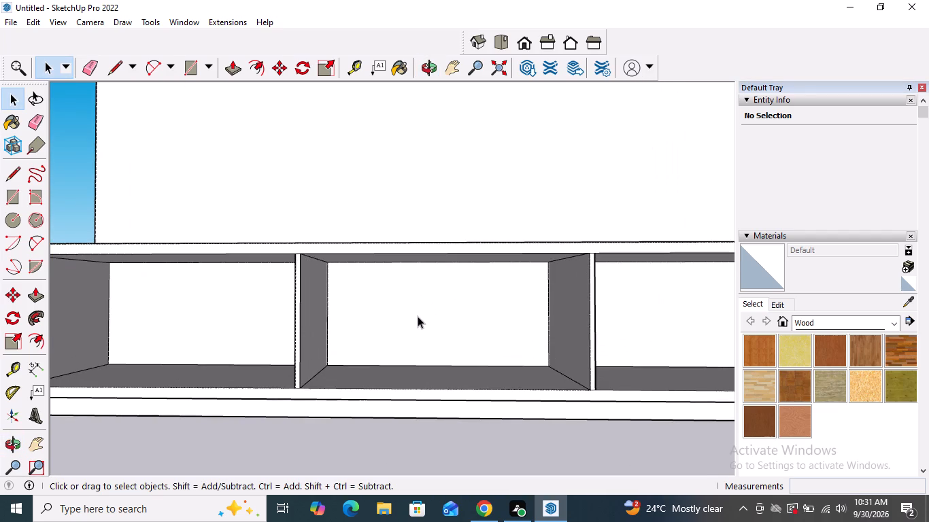
pyautogui.click(16, 203)
pyautogui.scroll(1, 371, 323)
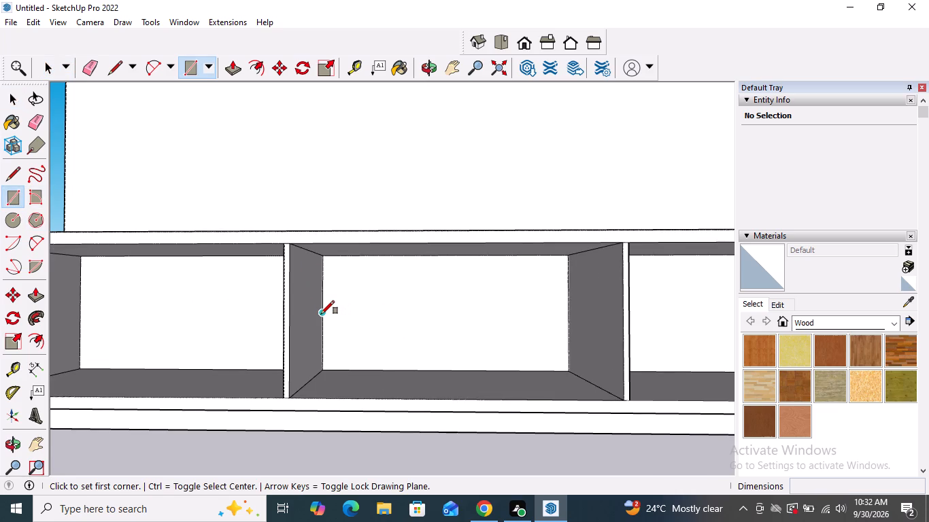
pyautogui.scroll(1, 321, 313)
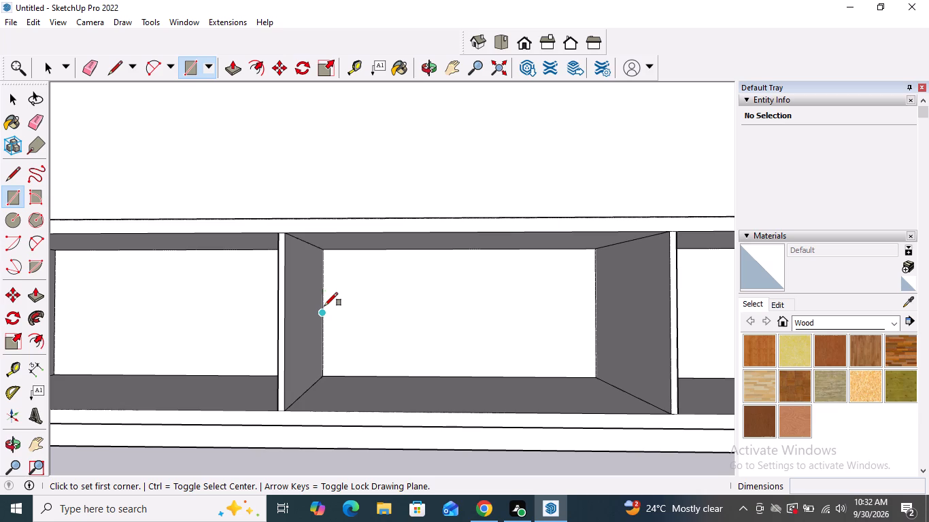
pyautogui.click(324, 304)
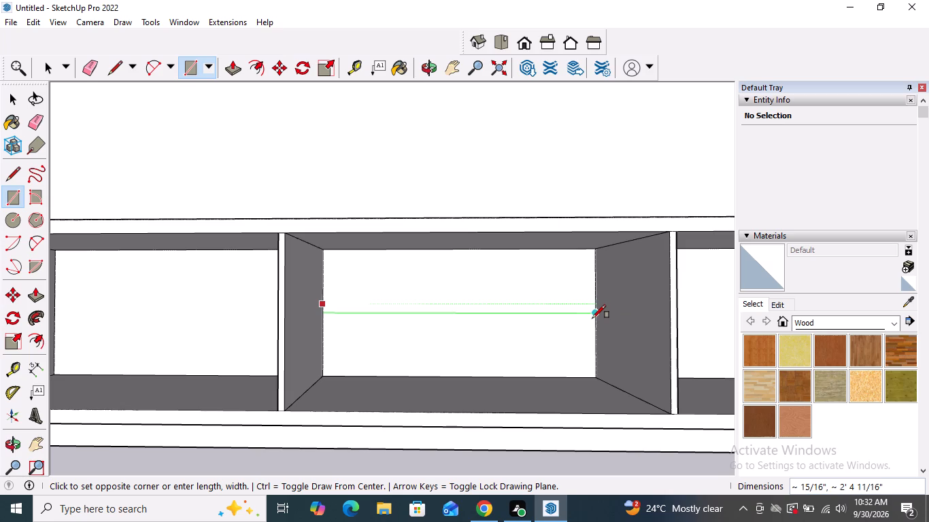
pyautogui.click(592, 318)
pyautogui.scroll(-2, 512, 336)
pyautogui.press('space')
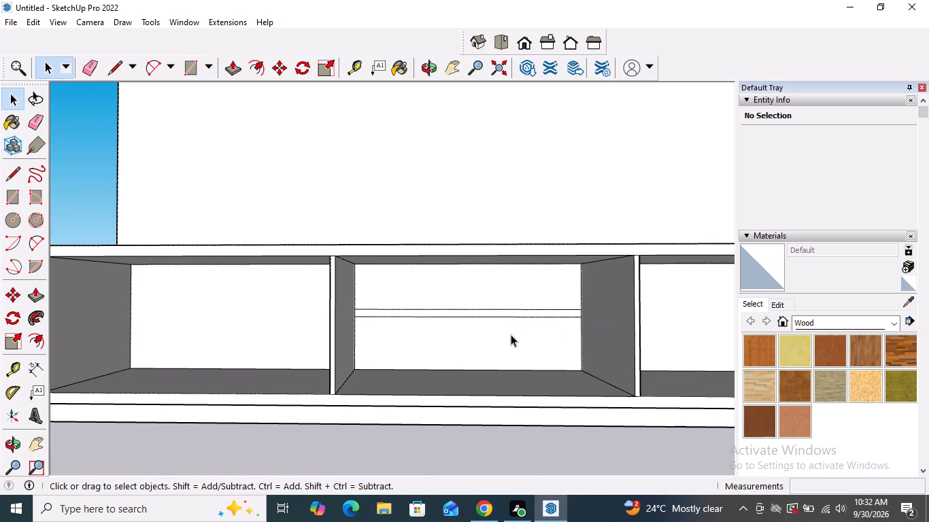
# Pull the thin rectangle forward 1' 7 1/4" to form a shelf flush with the middle compartment's front edge.
pyautogui.scroll(-3, 471, 355)
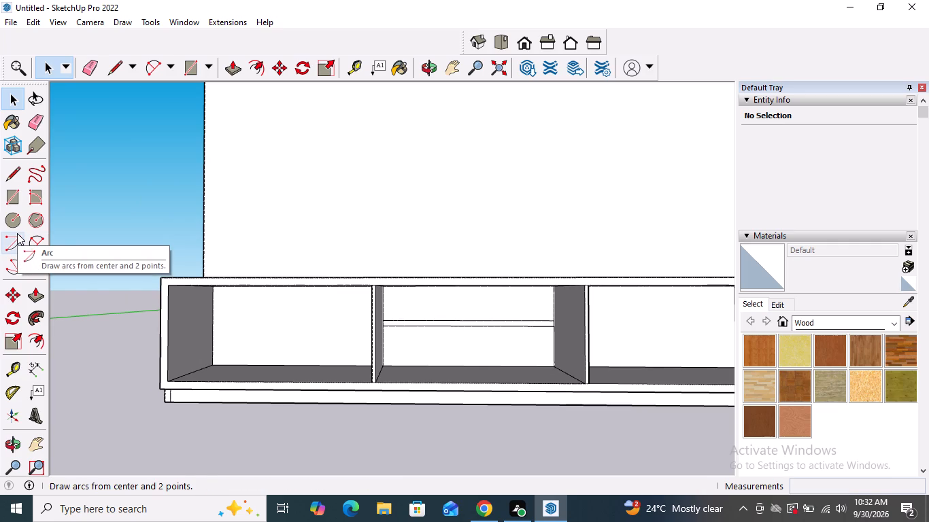
pyautogui.click(39, 302)
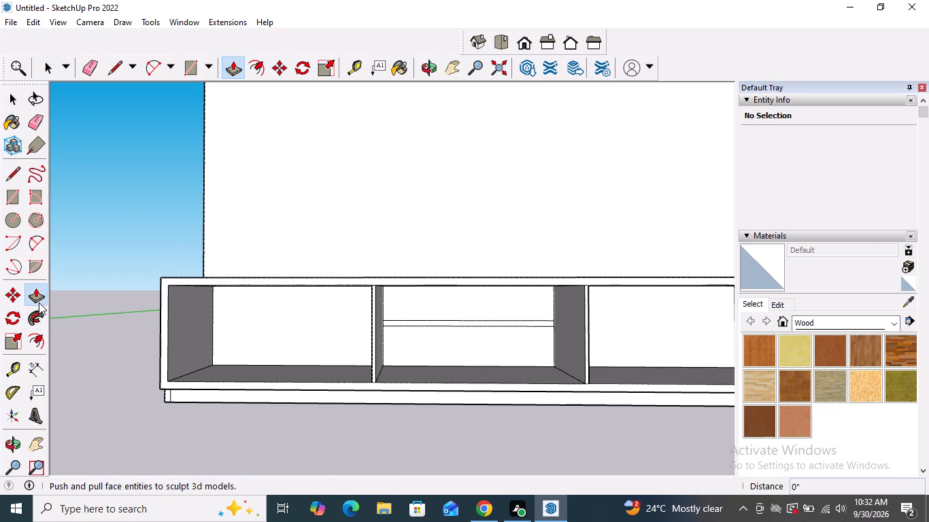
pyautogui.click(545, 323)
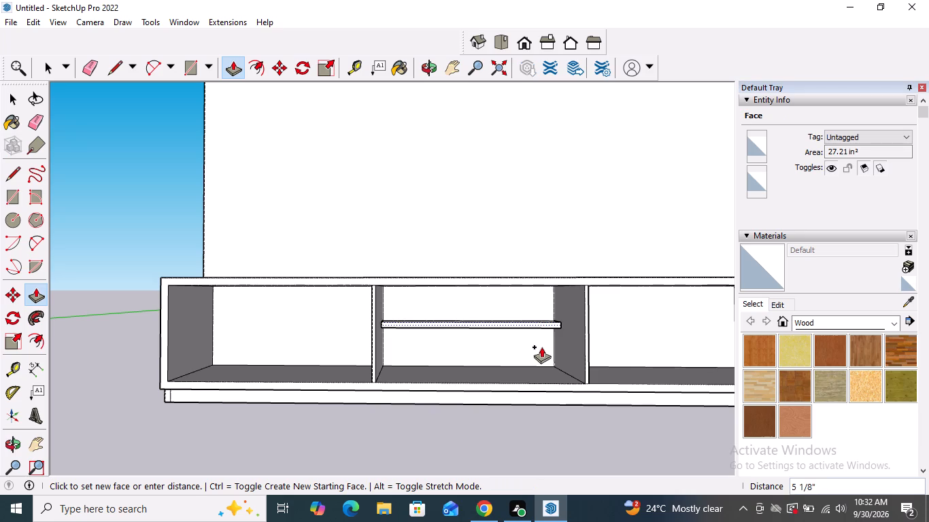
pyautogui.moveTo(562, 326); pyautogui.dragTo(562, 345, button='middle')
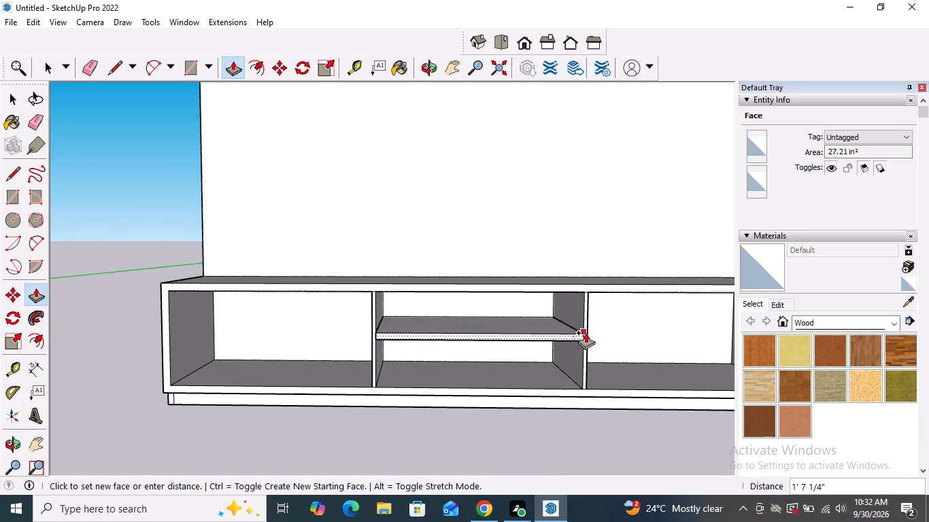
pyautogui.click(586, 332)
# Push the middle shelf's top face down 1/2" to make the shelf thinner.
pyautogui.scroll(4, 427, 323)
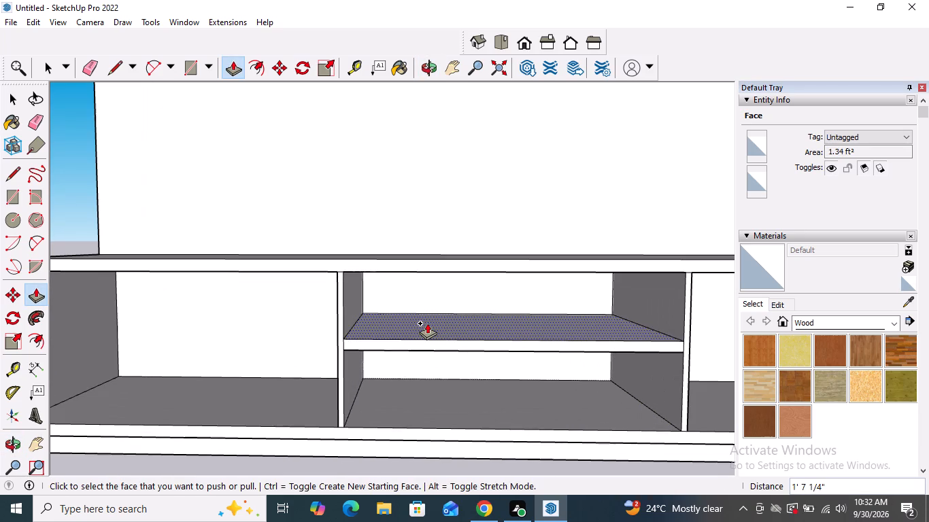
pyautogui.click(427, 323)
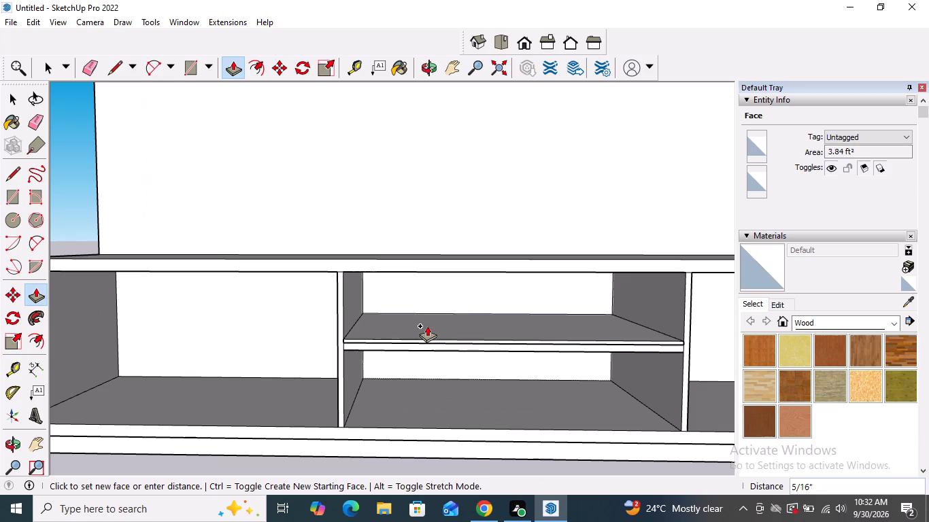
pyautogui.scroll(1, 427, 326)
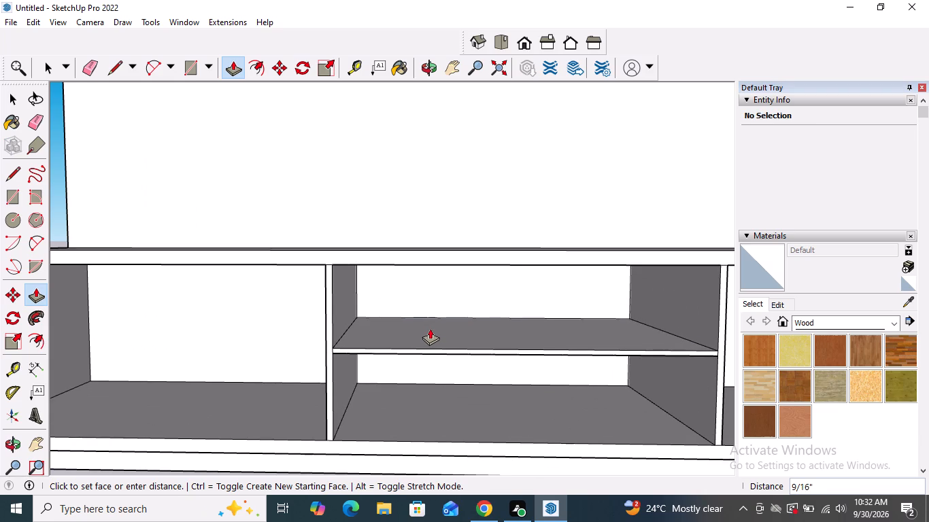
pyautogui.click(430, 328)
pyautogui.scroll(-3, 458, 321)
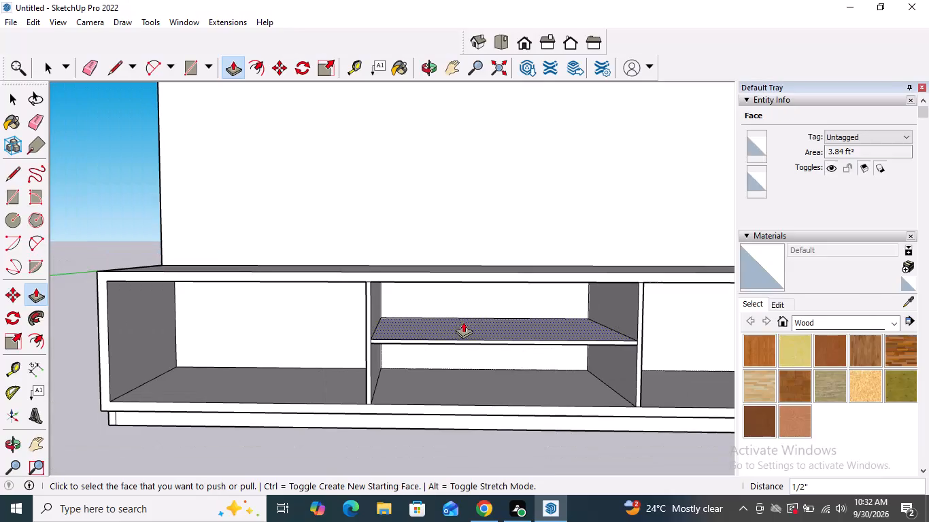
pyautogui.scroll(-3, 541, 309)
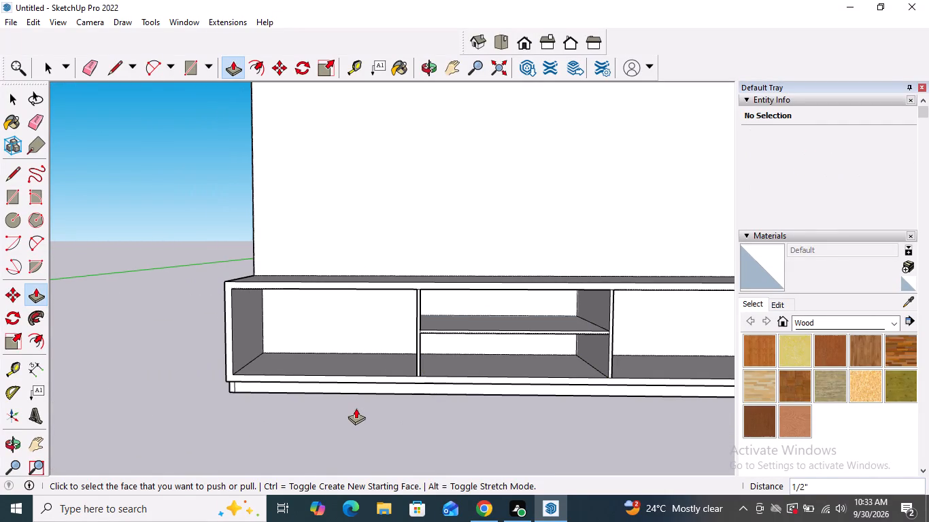
pyautogui.press('space')
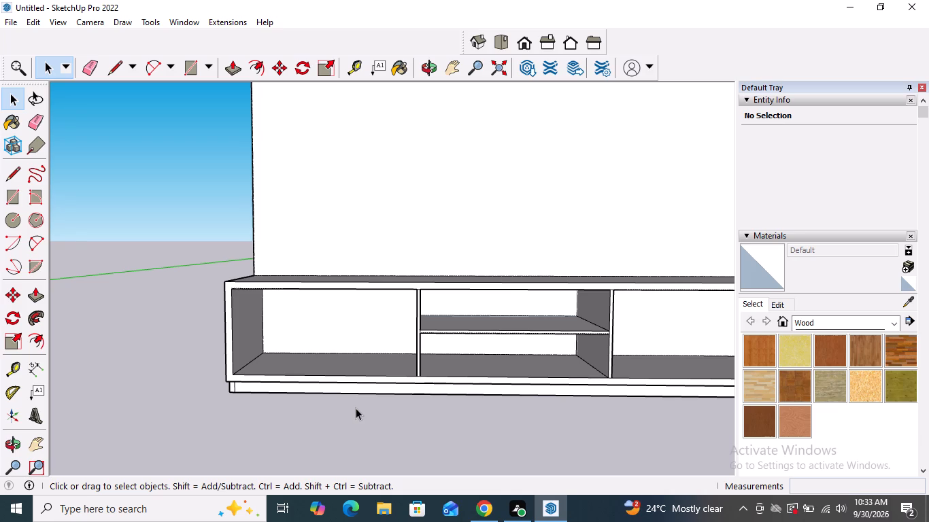
# Copy the middle shelf's front face about 2' 5 3/16" sideways into the left compartment, ending against the divider.
pyautogui.scroll(2, 516, 331)
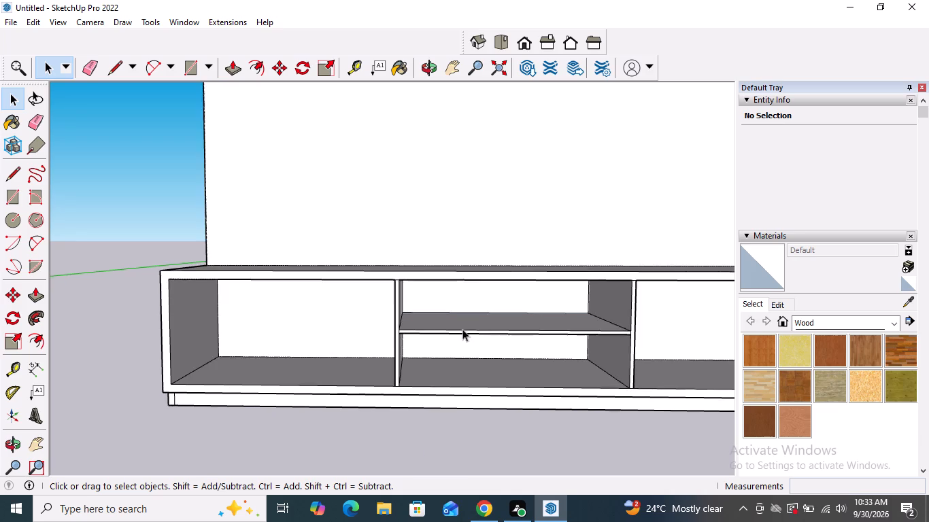
pyautogui.scroll(15, 420, 324)
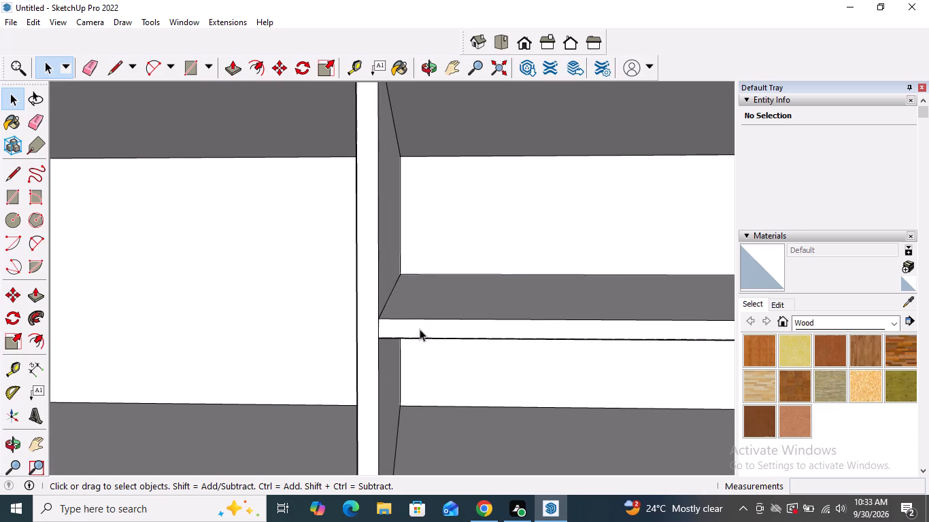
pyautogui.doubleClick(420, 329)
pyautogui.scroll(-3, 420, 329)
pyautogui.scroll(-3, 314, 267)
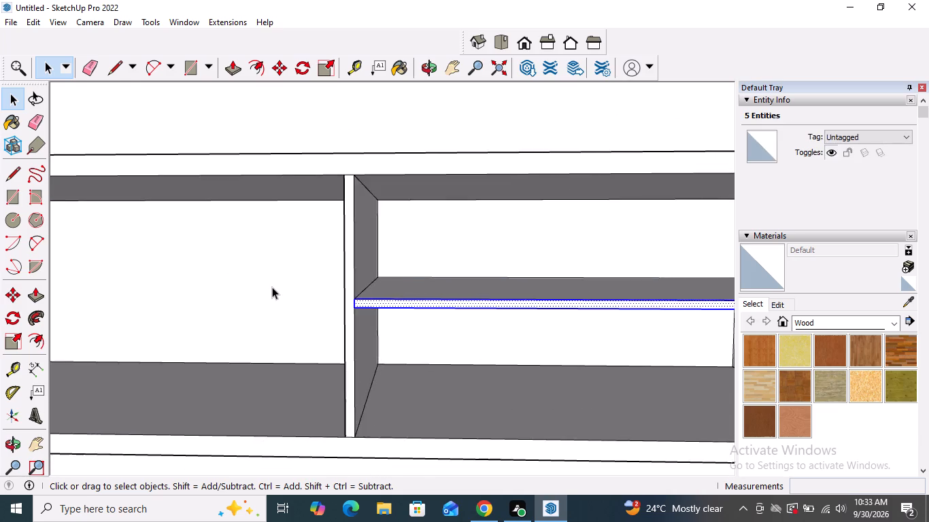
pyautogui.scroll(-4, 272, 287)
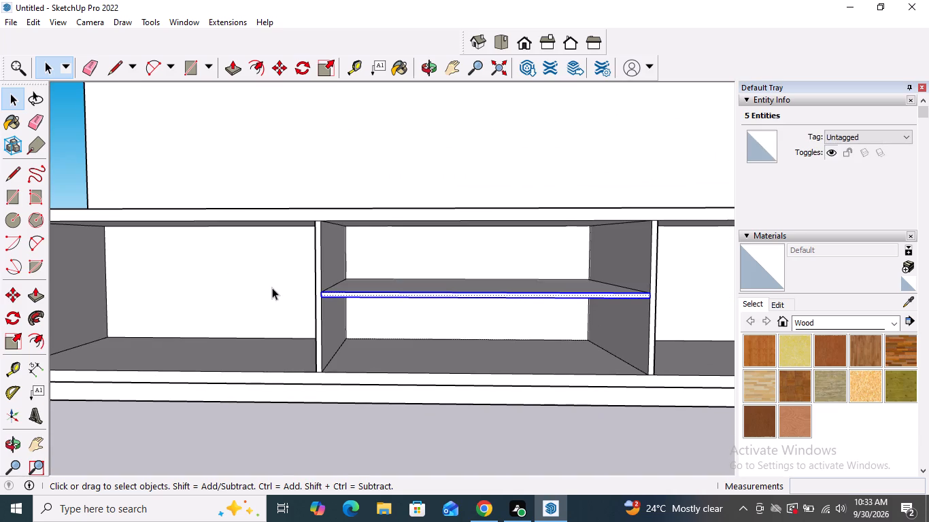
pyautogui.press('m')
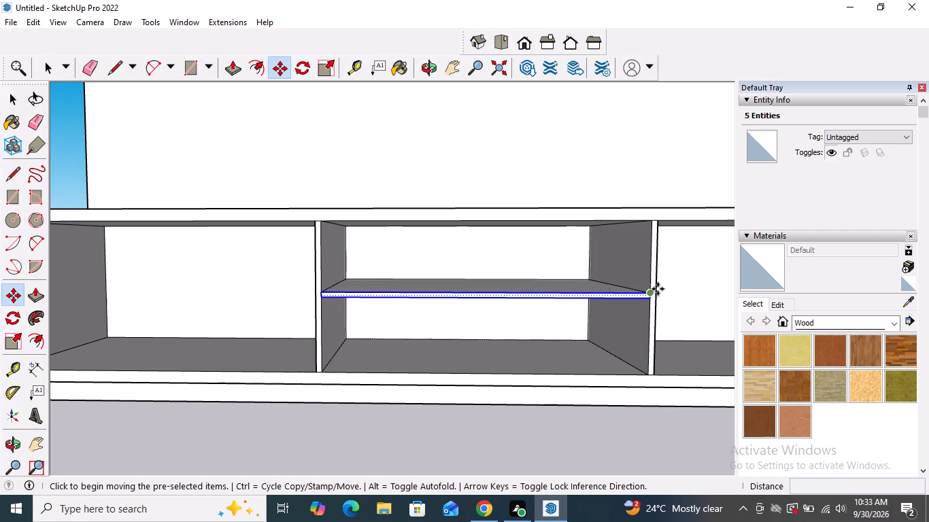
pyautogui.scroll(11, 657, 292)
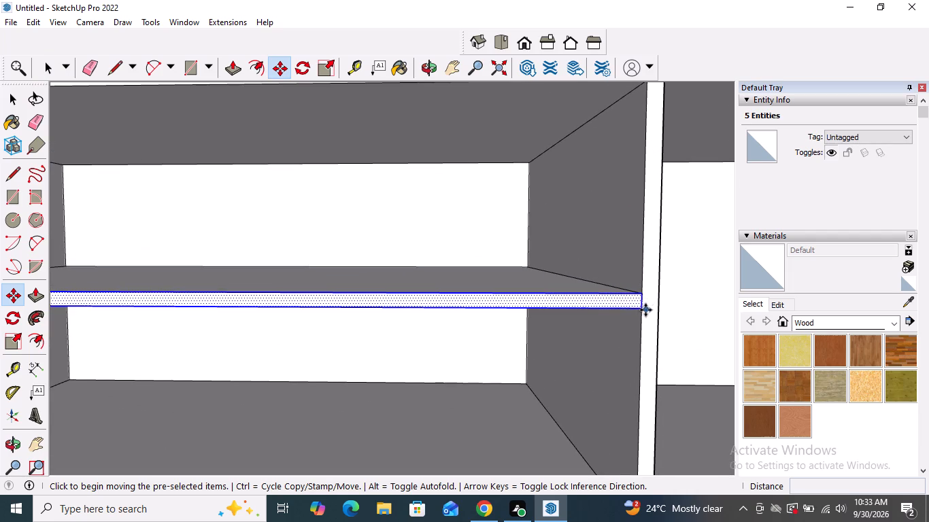
pyautogui.click(642, 309)
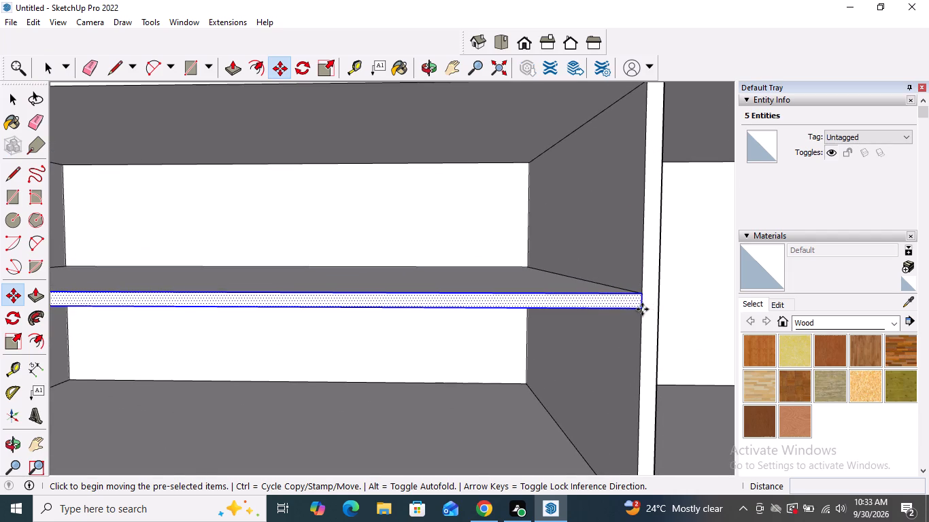
pyautogui.scroll(-12, 641, 309)
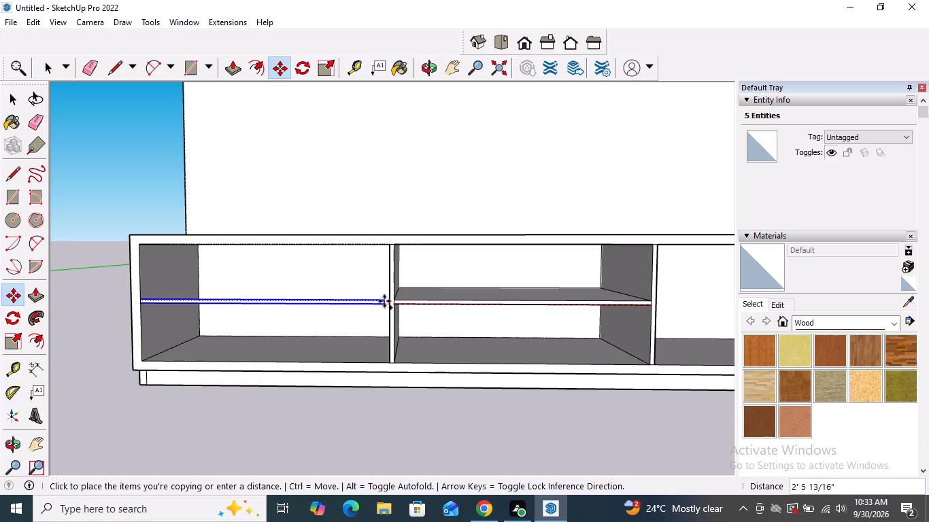
pyautogui.scroll(8, 386, 301)
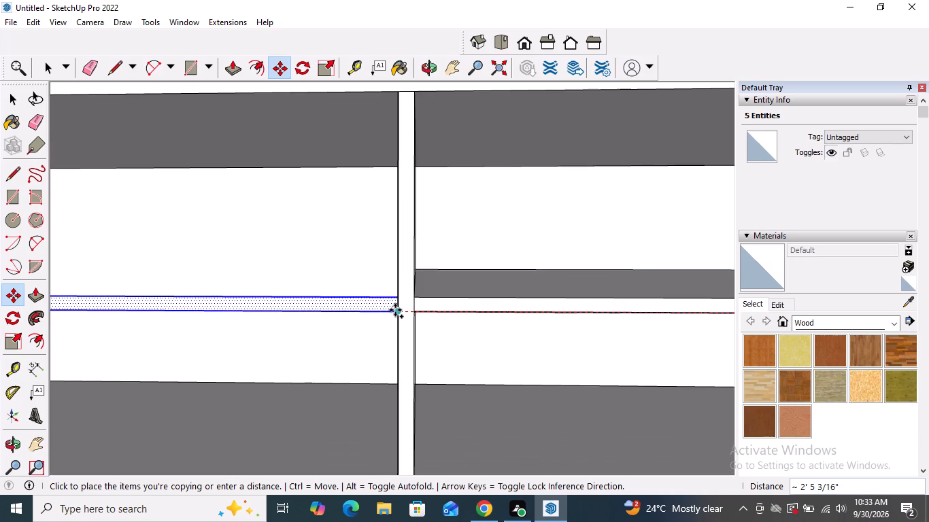
pyautogui.click(395, 310)
pyautogui.press('space')
# Push the copied strip back 1' 7 1/4" to form a full-depth shelf in the left compartment.
pyautogui.scroll(-4, 540, 373)
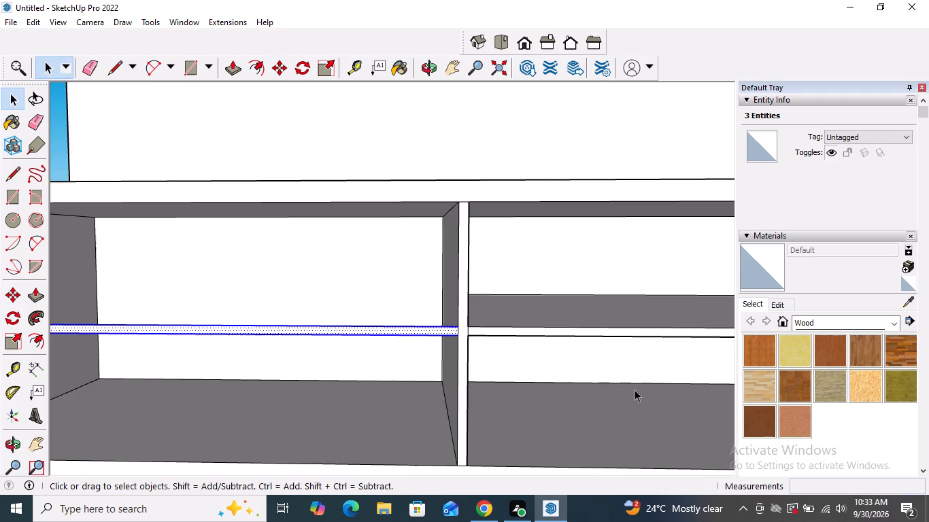
pyautogui.scroll(-3, 643, 382)
pyautogui.scroll(7, 241, 326)
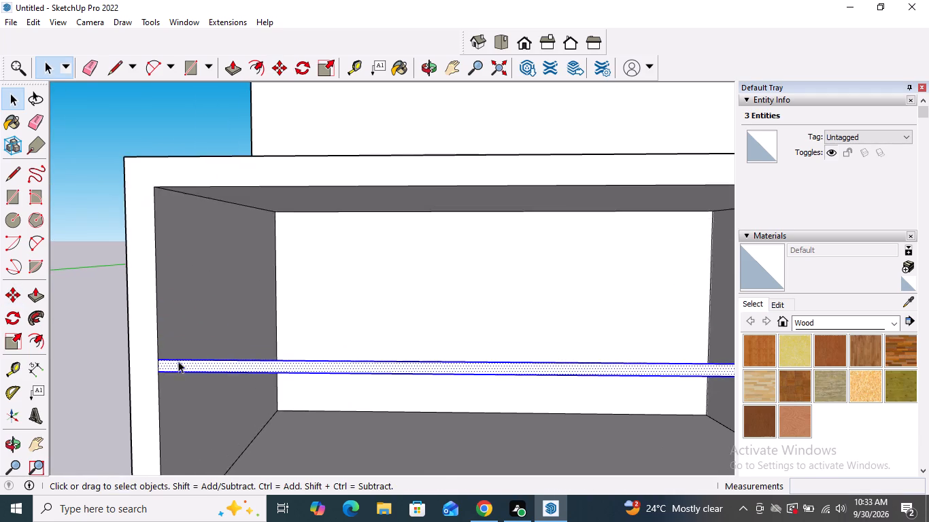
pyautogui.scroll(4, 172, 363)
pyautogui.scroll(-12, 186, 299)
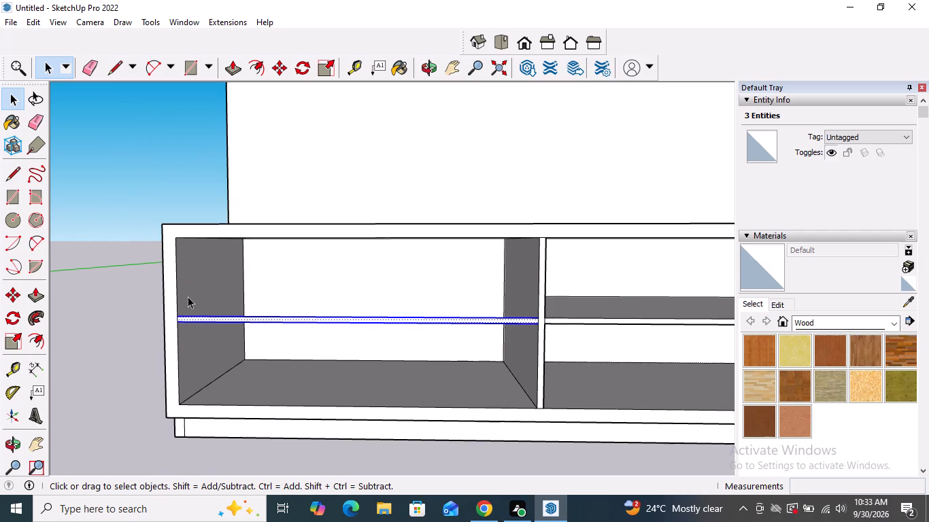
pyautogui.scroll(-2, 302, 320)
pyautogui.scroll(-3, 409, 330)
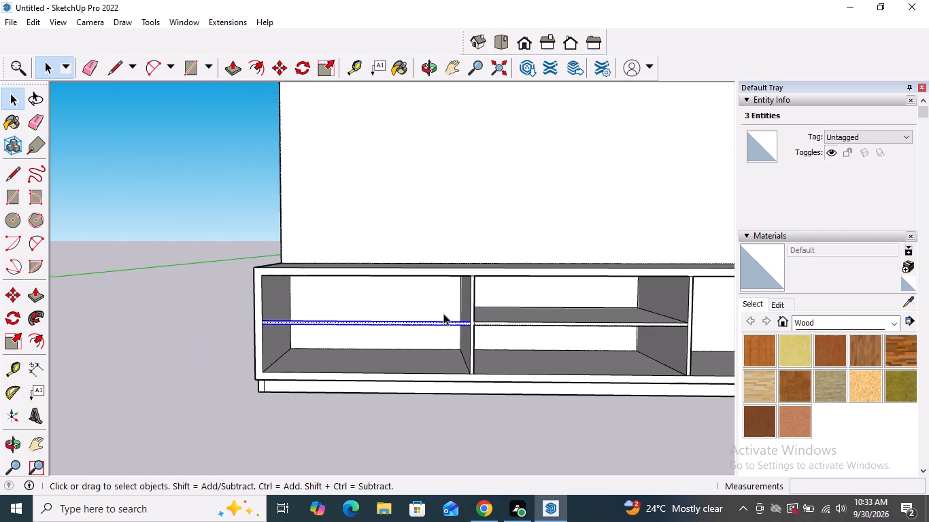
pyautogui.moveTo(443, 313); pyautogui.dragTo(440, 366, button='middle')
pyautogui.scroll(3, 422, 313)
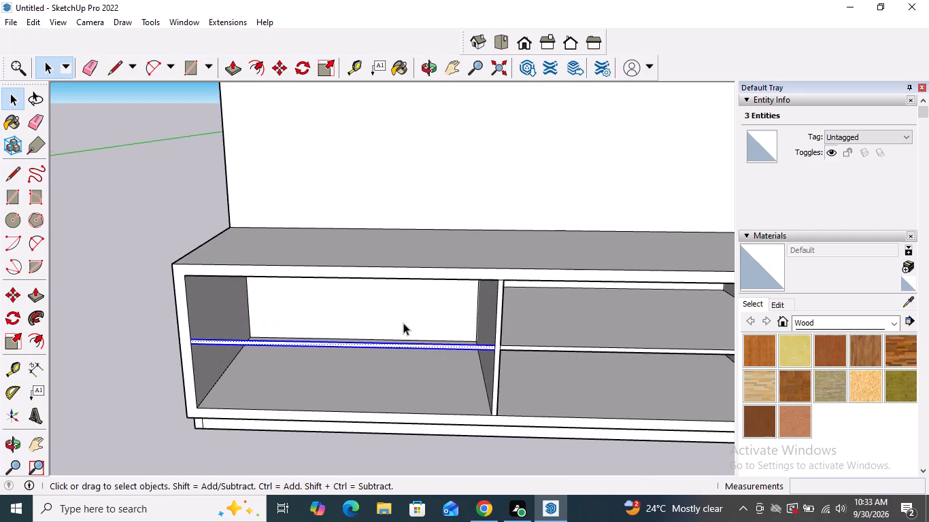
pyautogui.scroll(4, 403, 323)
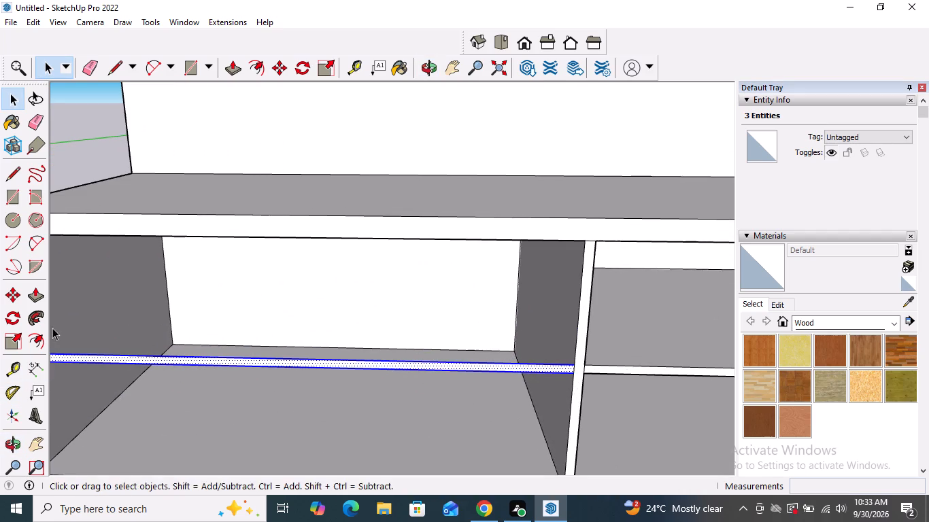
pyautogui.click(41, 292)
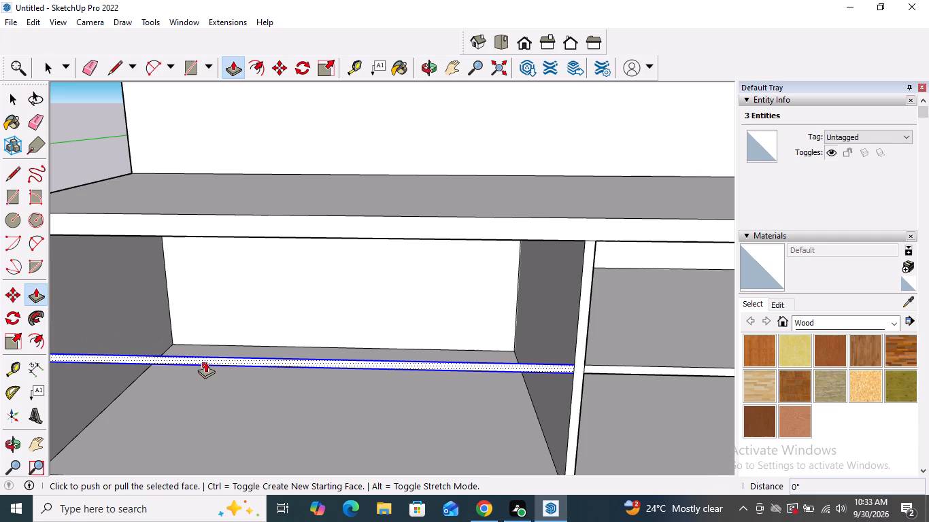
pyautogui.press('space')
pyautogui.scroll(-2, 226, 369)
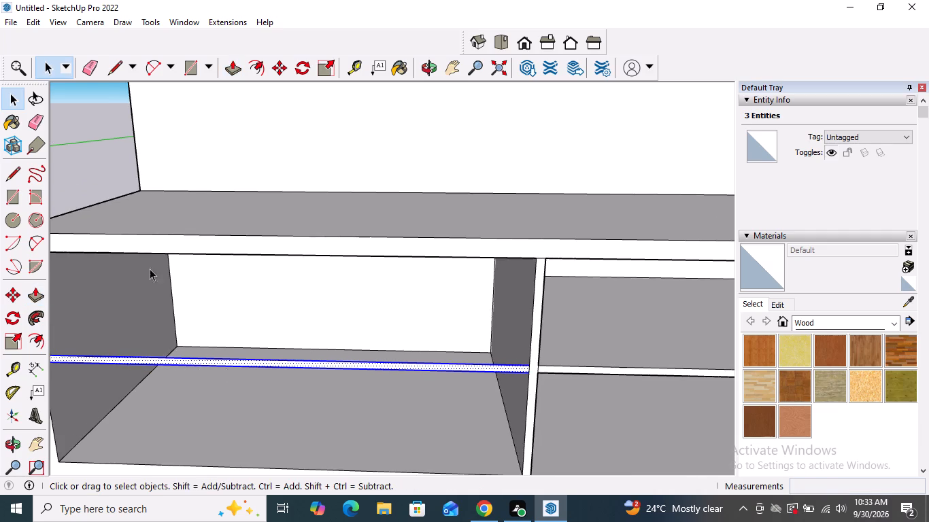
pyautogui.click(69, 181)
pyautogui.scroll(2, 207, 378)
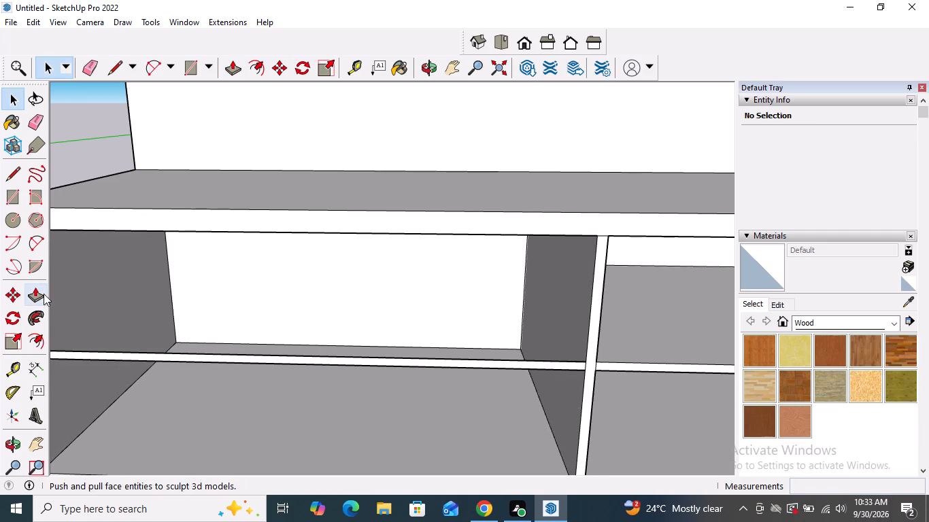
pyautogui.click(36, 295)
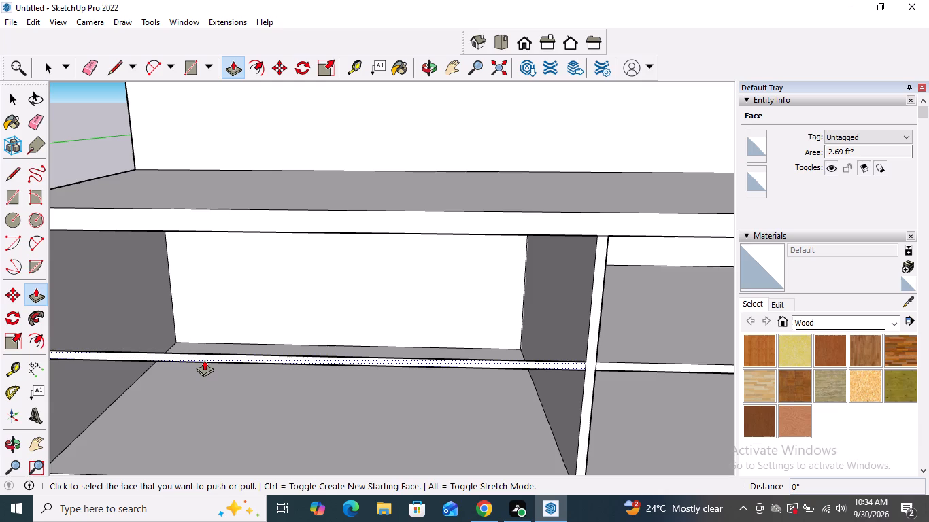
pyautogui.click(204, 360)
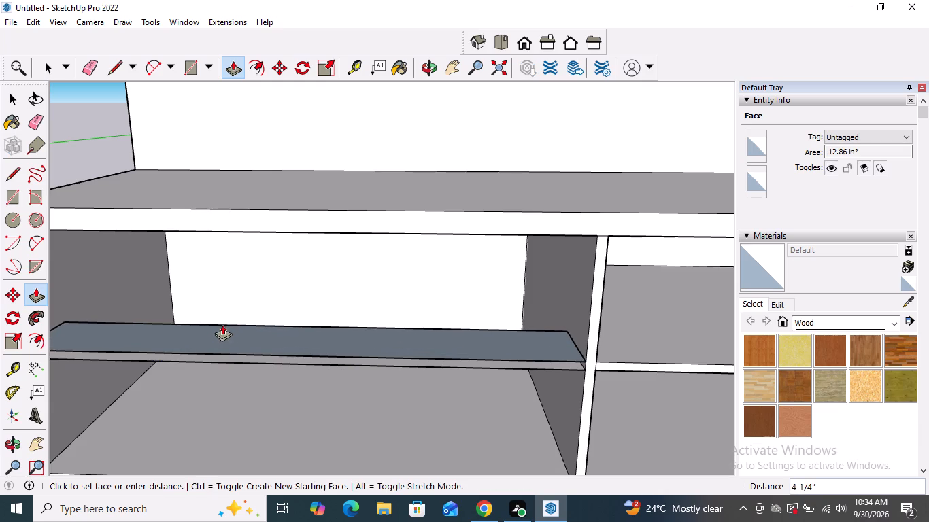
pyautogui.scroll(-1, 224, 330)
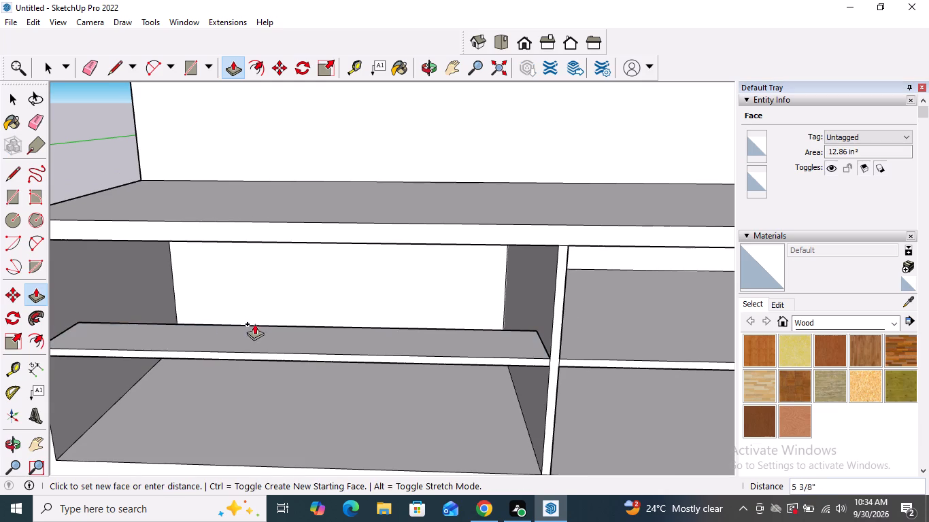
pyautogui.moveTo(307, 288); pyautogui.dragTo(326, 250, button='middle')
pyautogui.click(339, 252)
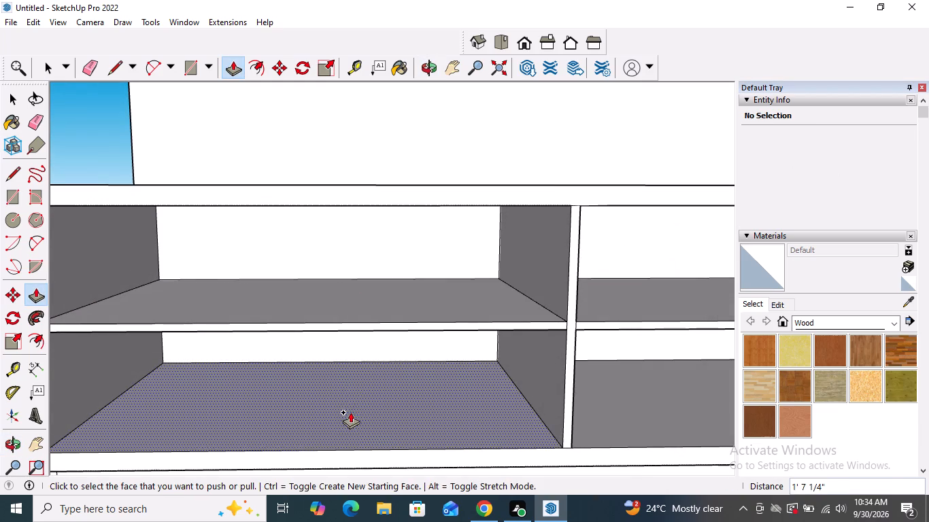
pyautogui.press('space')
# Copy the four front edges of the middle shelf about 2' 5 11/16" sideways into the right compartment, ending at its outer side panel.
pyautogui.scroll(-4, 362, 297)
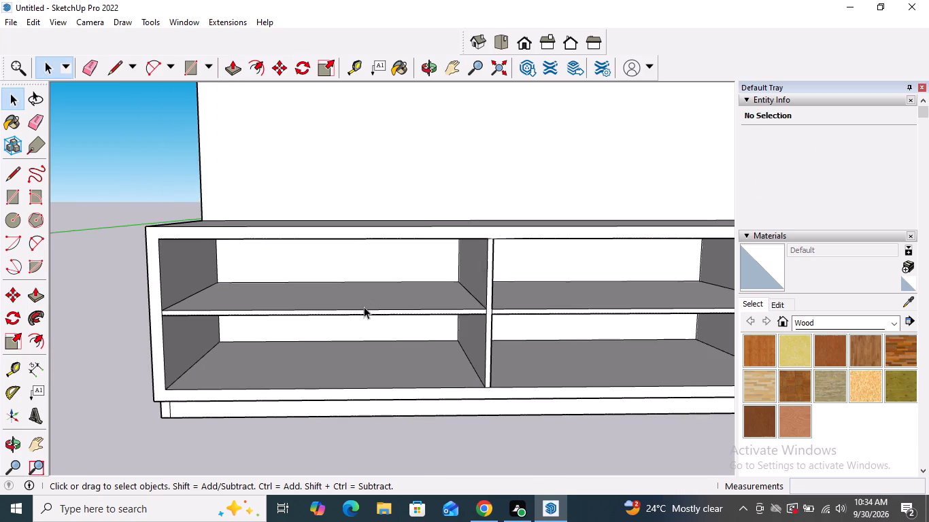
pyautogui.scroll(-3, 263, 338)
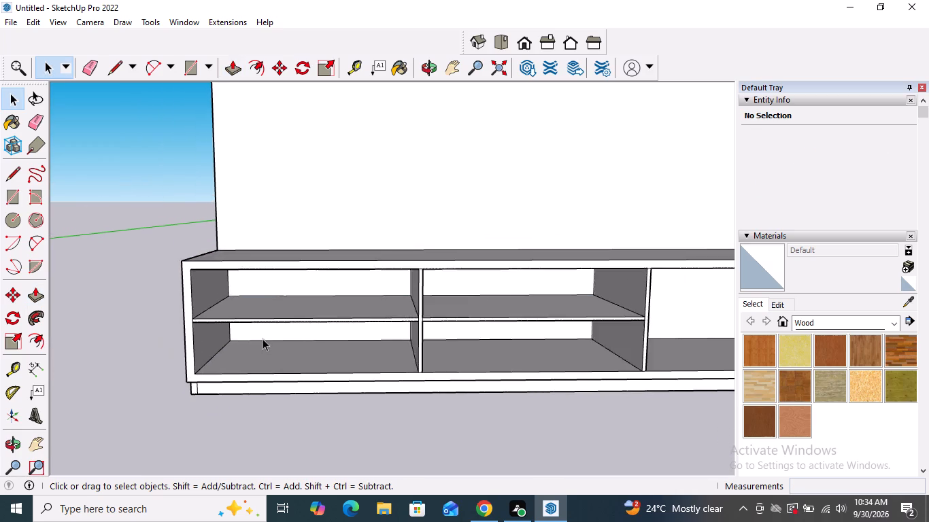
pyautogui.scroll(-5, 263, 338)
pyautogui.scroll(8, 641, 332)
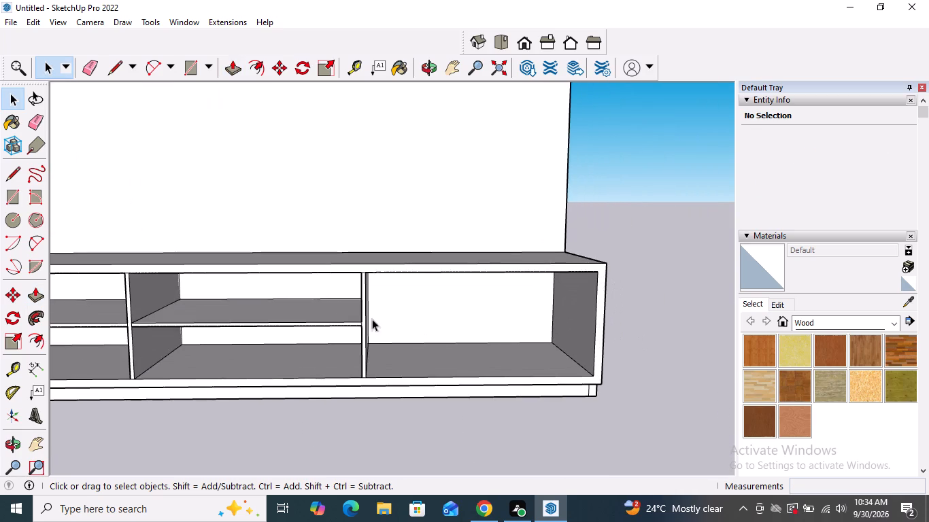
pyautogui.scroll(14, 322, 323)
pyautogui.doubleClick(322, 323)
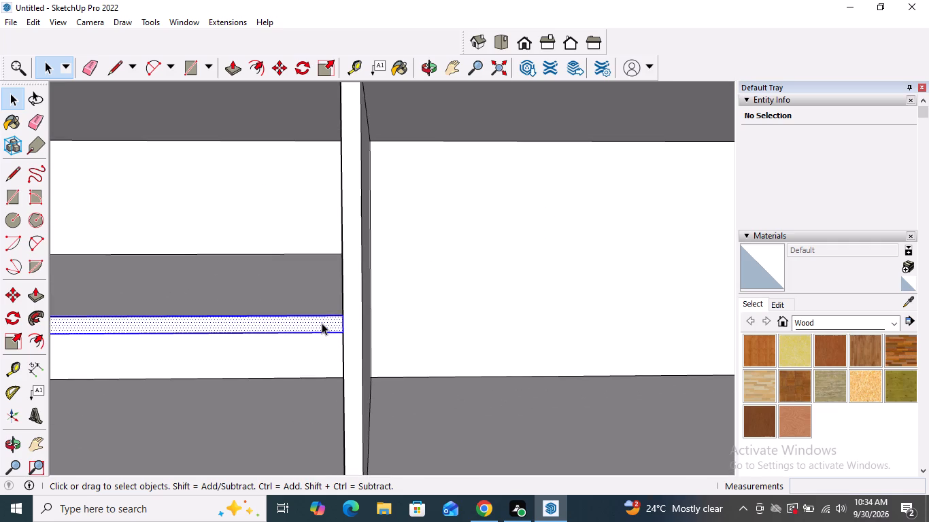
pyautogui.keyDown('shift'); pyautogui.click(322, 323); pyautogui.keyUp('shift')
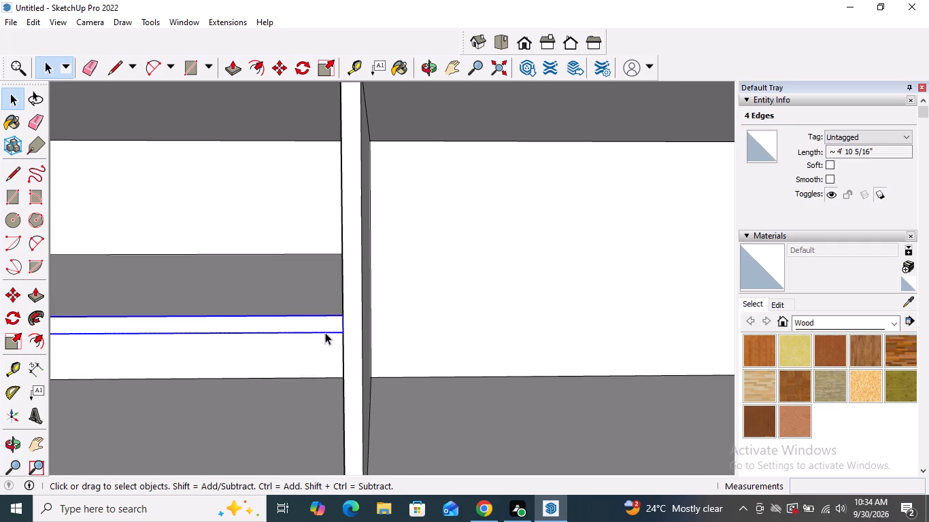
pyautogui.press('m')
pyautogui.click(345, 332)
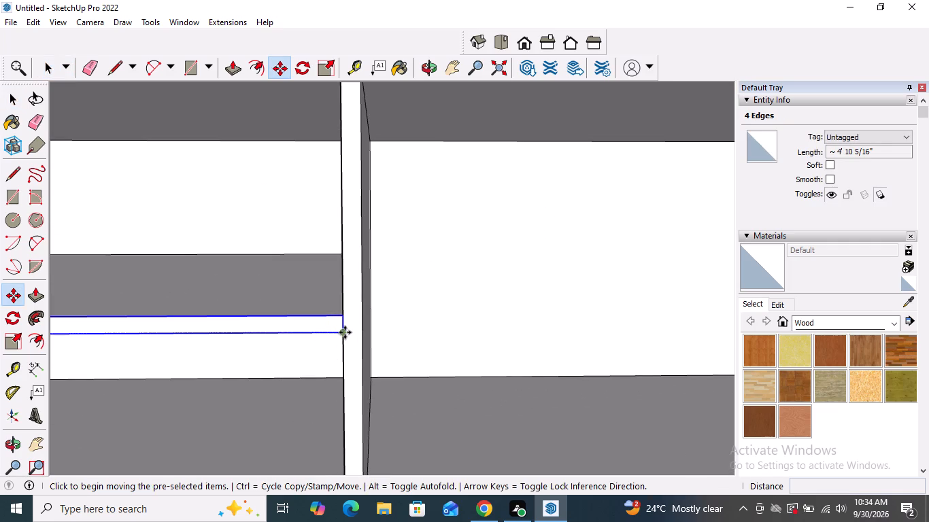
pyautogui.scroll(-4, 324, 332)
pyautogui.scroll(-4, 255, 322)
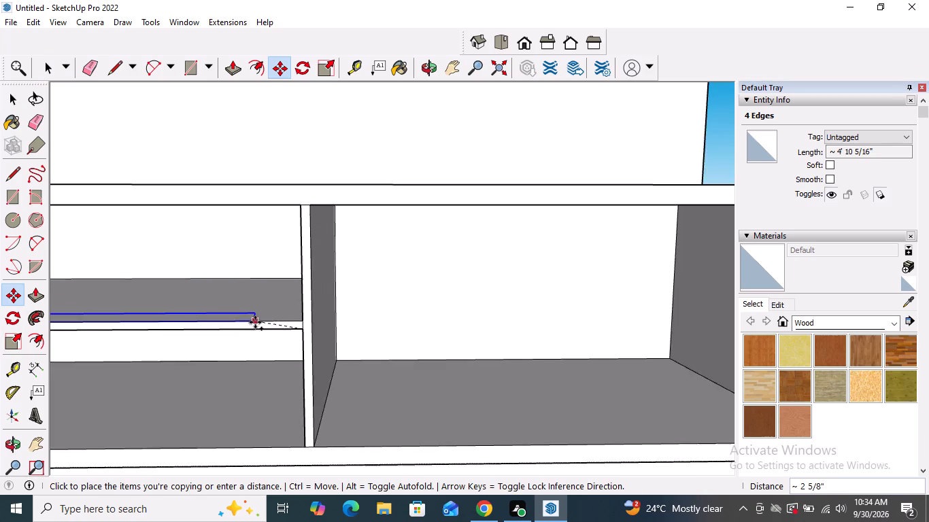
pyautogui.scroll(-3, 254, 320)
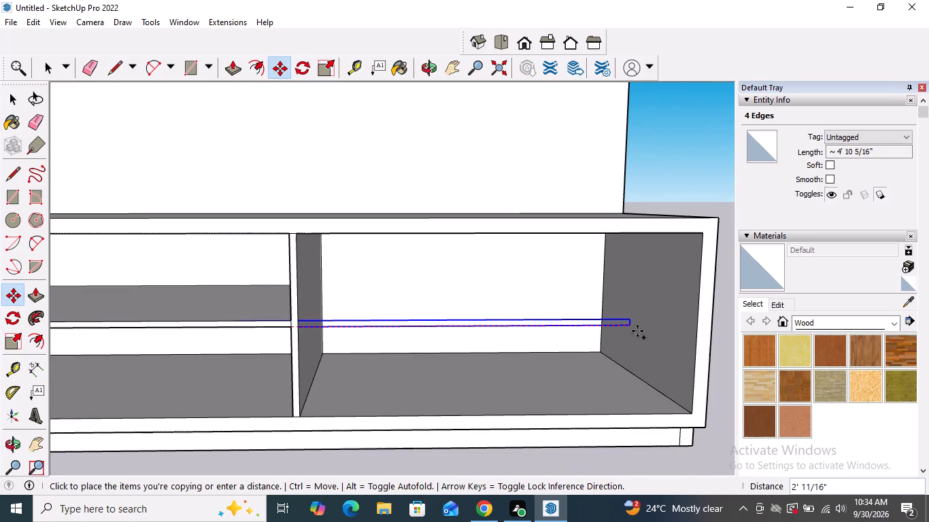
pyautogui.click(698, 319)
# Scale the copied edges in the right compartment by 1.02 along the red axis so their inner end reaches past the divider.
pyautogui.scroll(11, 312, 321)
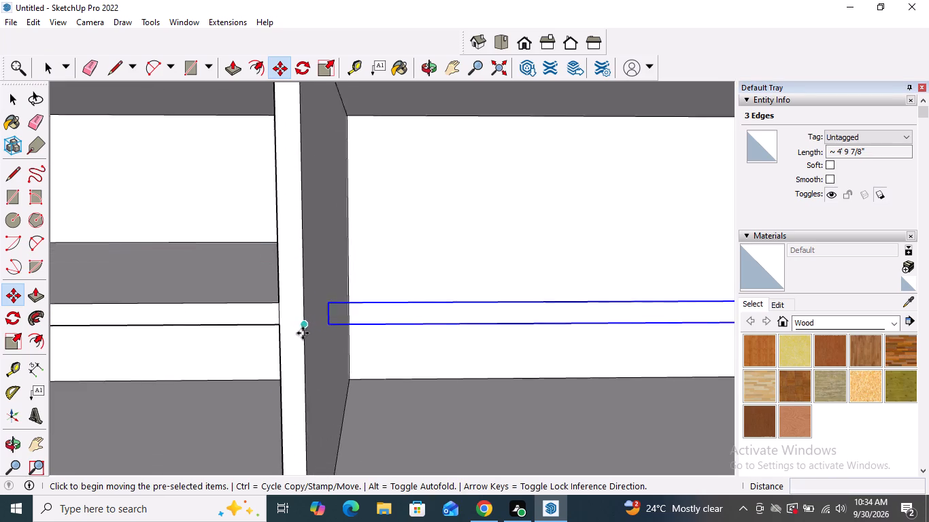
pyautogui.scroll(2, 303, 333)
pyautogui.moveTo(322, 323); pyautogui.dragTo(373, 392, button='middle')
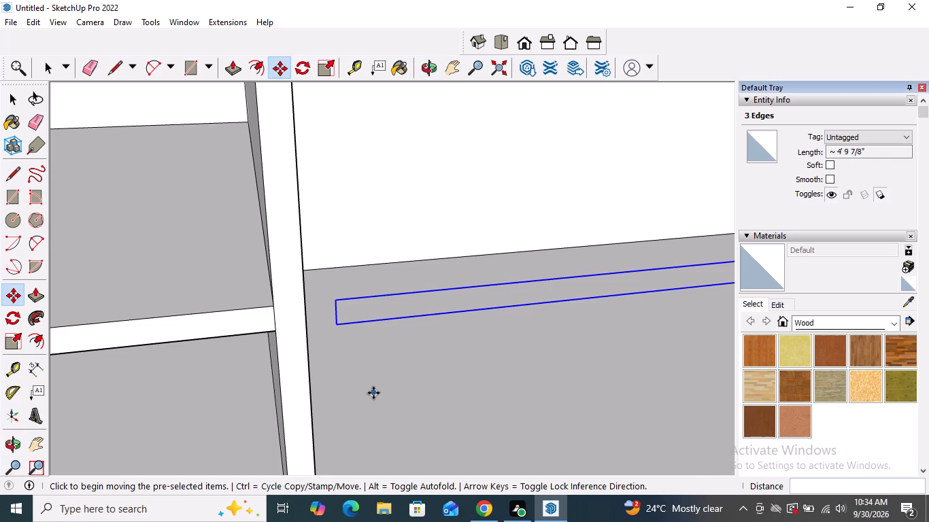
pyautogui.click(19, 341)
pyautogui.scroll(4, 325, 330)
pyautogui.scroll(-2, 331, 318)
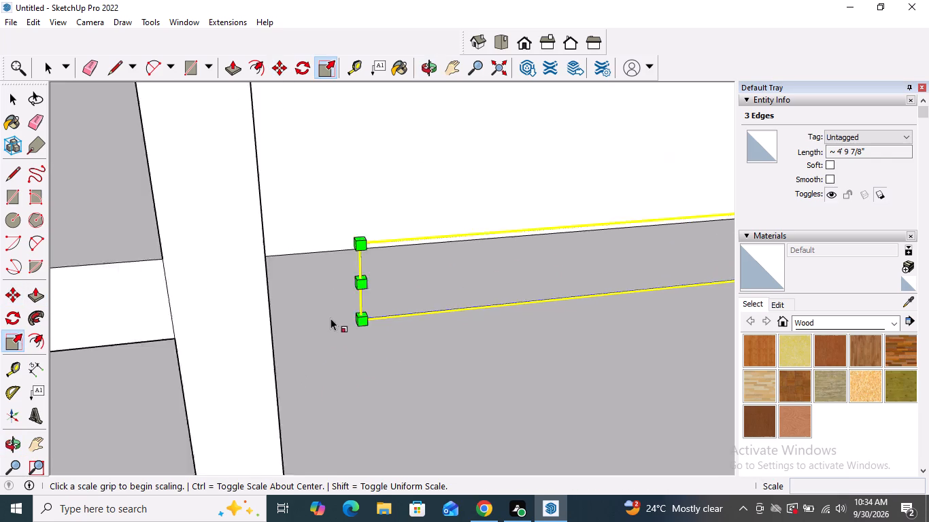
pyautogui.click(348, 297)
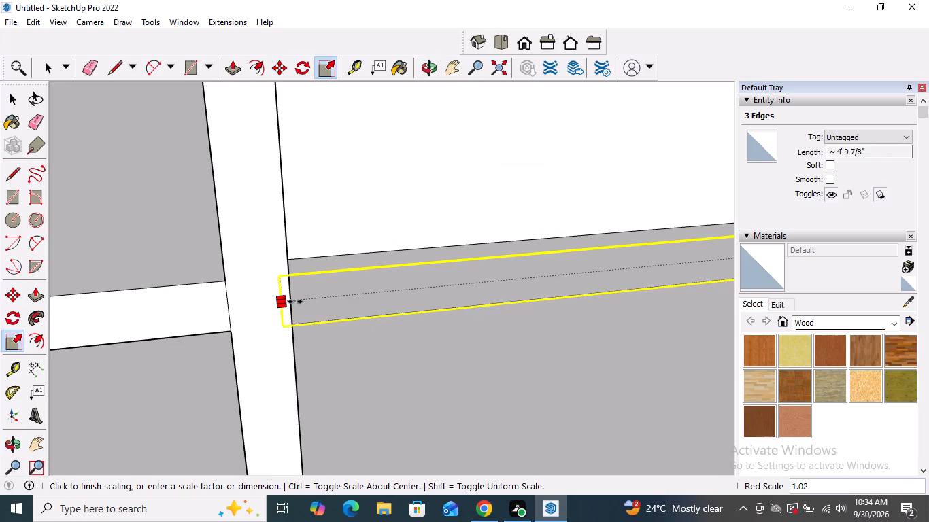
pyautogui.scroll(4, 297, 300)
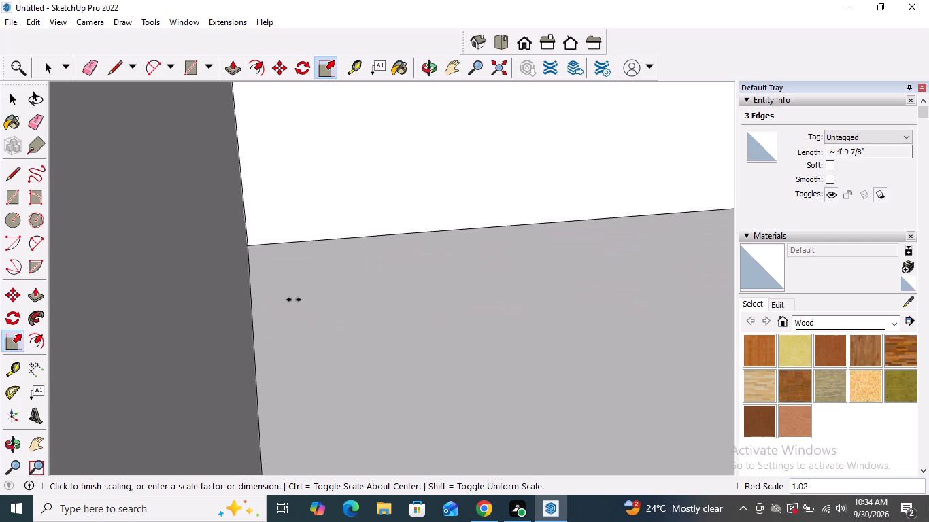
pyautogui.scroll(-2, 293, 300)
pyautogui.click(282, 302)
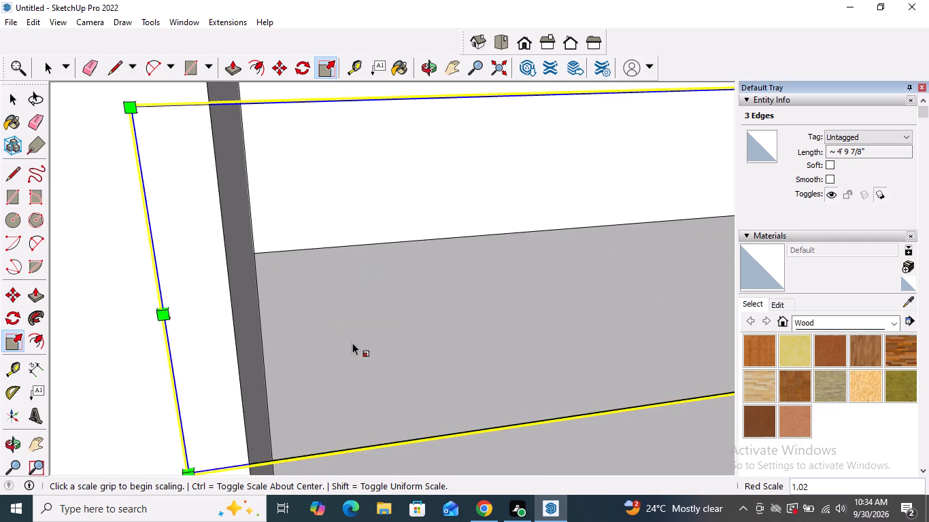
pyautogui.scroll(-3, 340, 332)
pyautogui.click(339, 331)
pyautogui.press('space')
pyautogui.scroll(3, 331, 335)
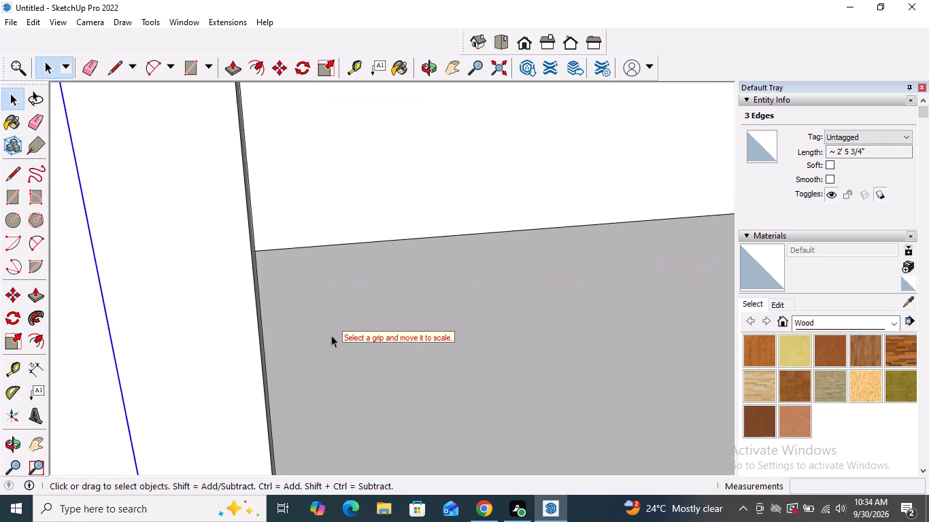
pyautogui.scroll(-3, 320, 330)
# Erase the three edge pieces of the copied shelf outline that overhang the front of the divider.
pyautogui.click(40, 126)
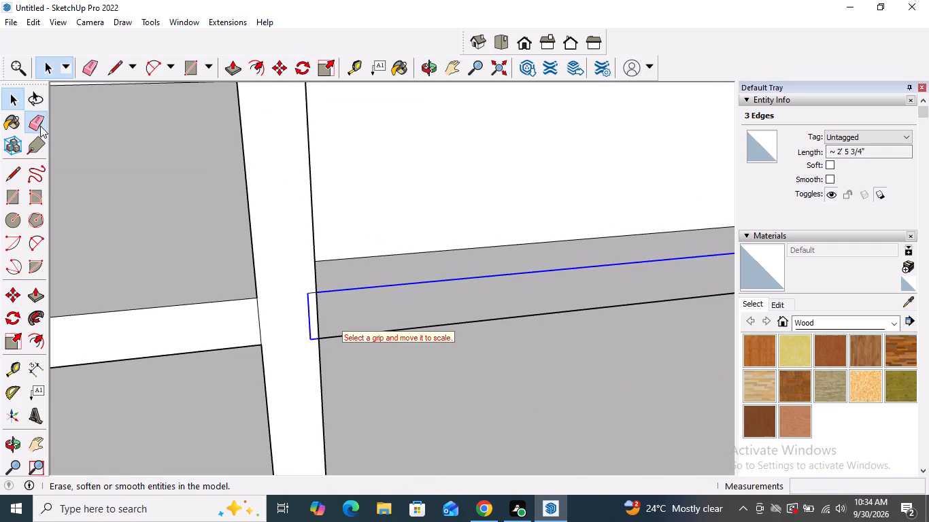
pyautogui.scroll(9, 314, 309)
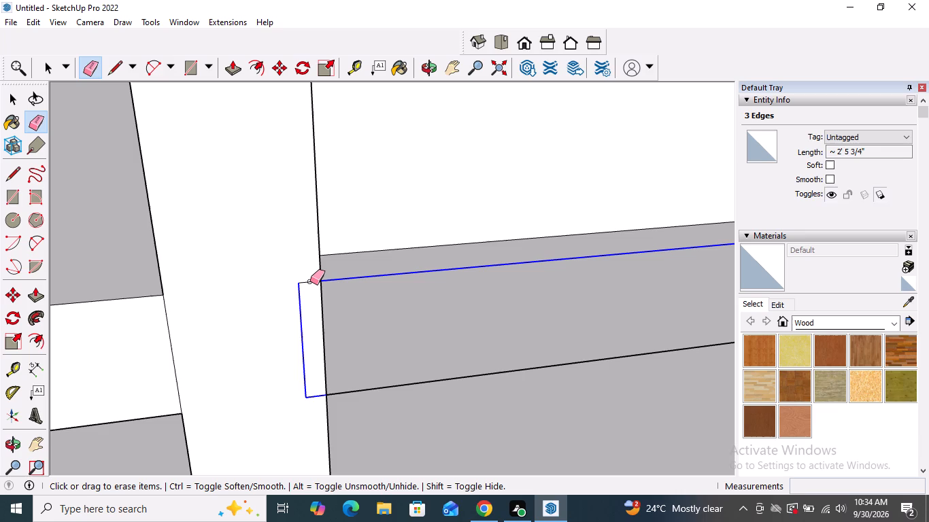
pyautogui.click(310, 281)
pyautogui.click(300, 302)
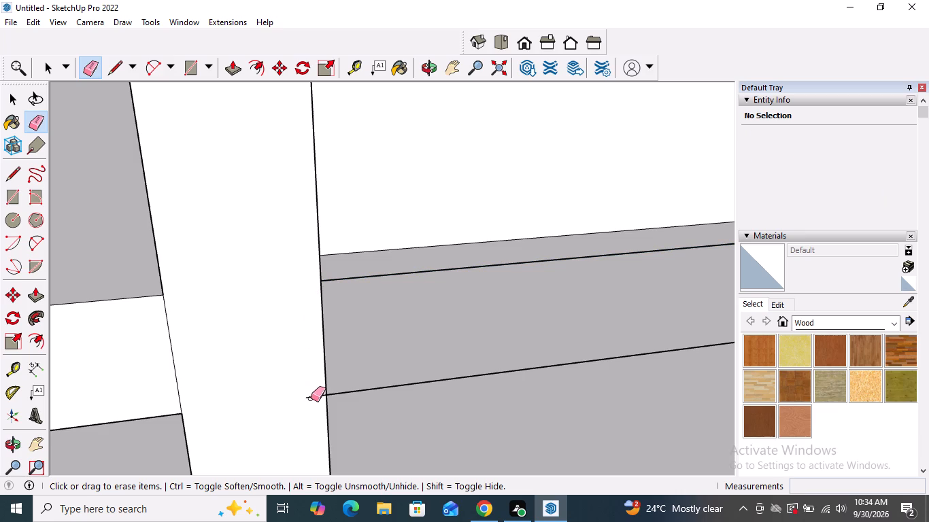
pyautogui.click(311, 398)
pyautogui.scroll(-8, 299, 353)
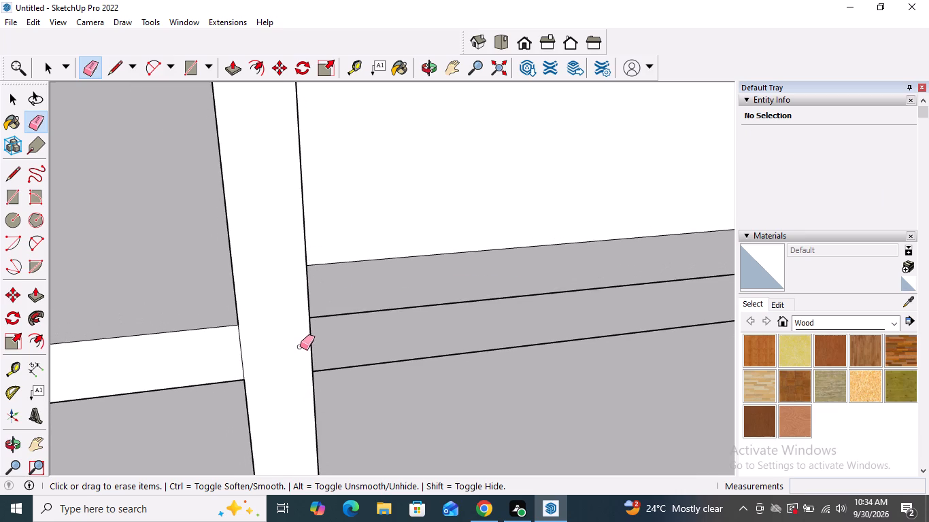
pyautogui.scroll(-4, 300, 345)
pyautogui.press('space')
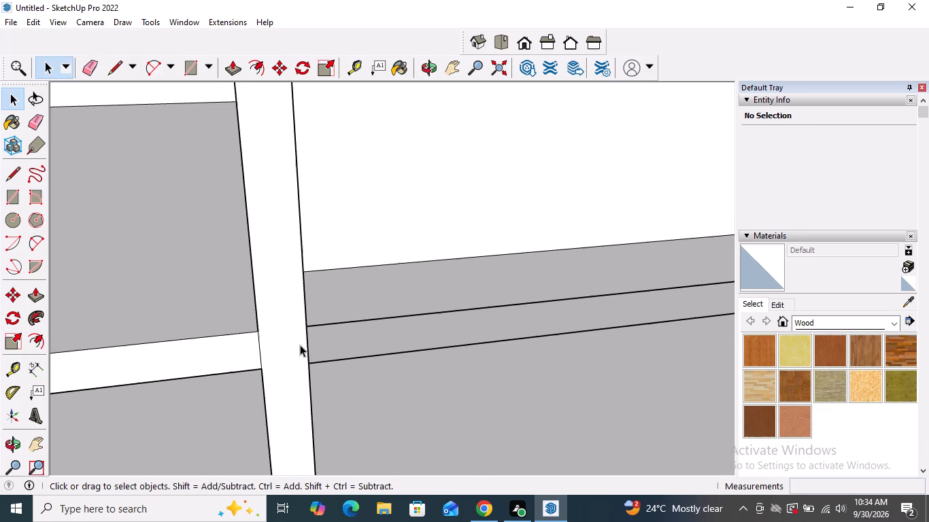
# Draw a line along the divider edge between the two shelf edges to close the right compartment's shelf front face.
pyautogui.scroll(-15, 300, 345)
pyautogui.scroll(-4, 258, 246)
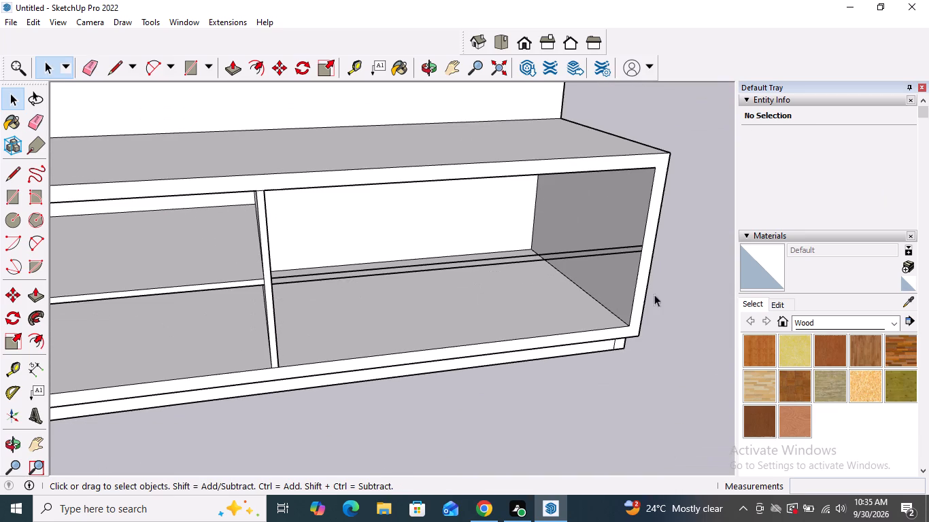
pyautogui.scroll(15, 618, 234)
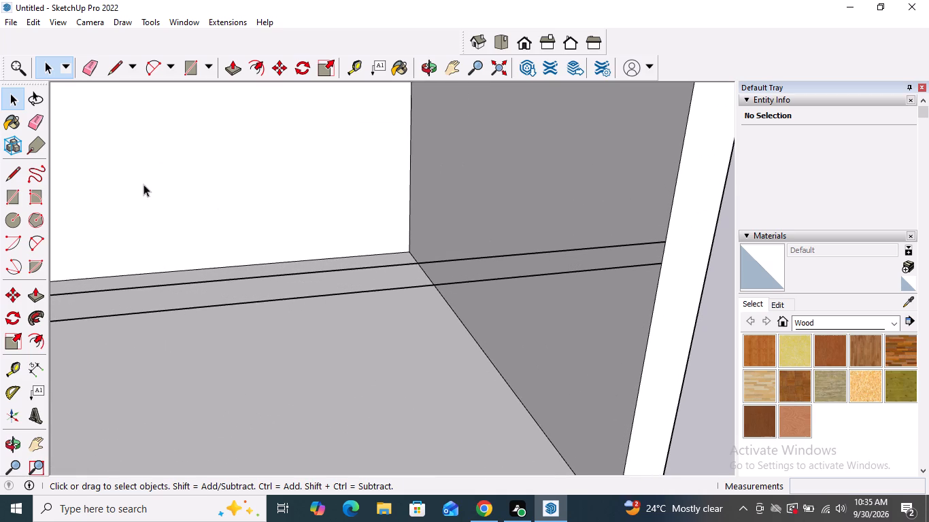
pyautogui.click(10, 181)
pyautogui.scroll(-12, 593, 213)
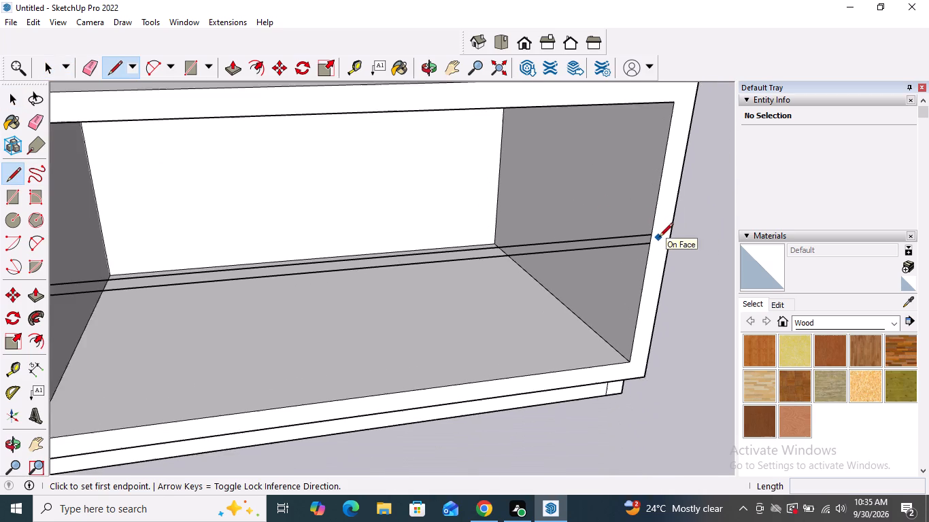
pyautogui.scroll(10, 37, 290)
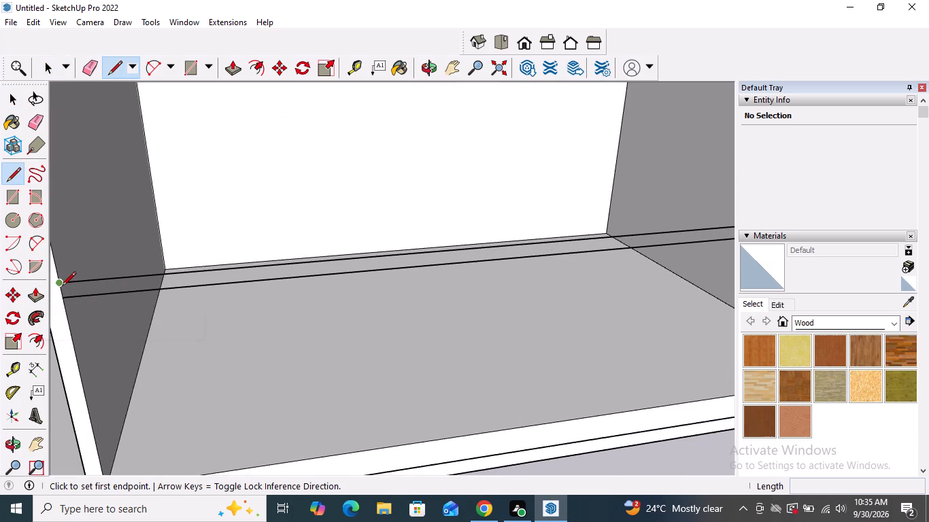
pyautogui.scroll(6, 61, 288)
pyautogui.moveTo(71, 291); pyautogui.dragTo(193, 310, button='middle')
pyautogui.scroll(-5, 305, 285)
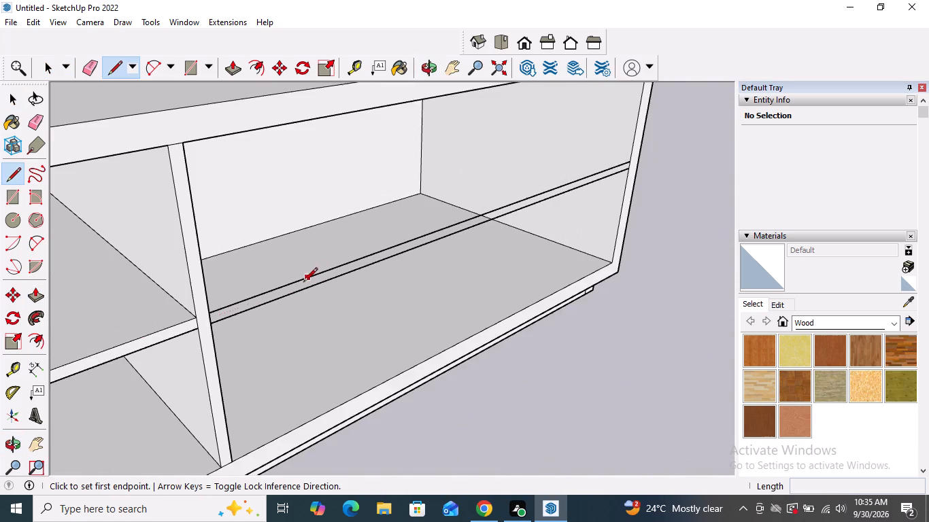
pyautogui.scroll(9, 220, 336)
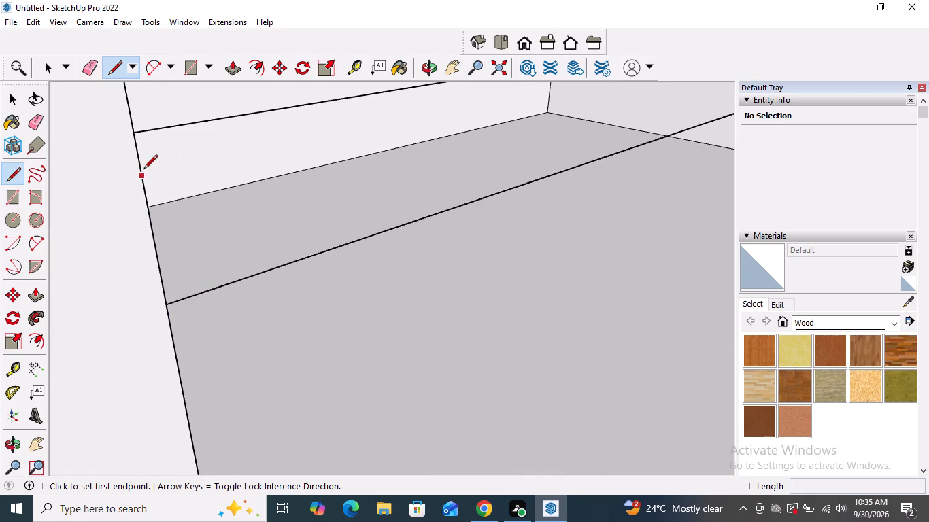
pyautogui.moveTo(134, 135); pyautogui.dragTo(146, 160)
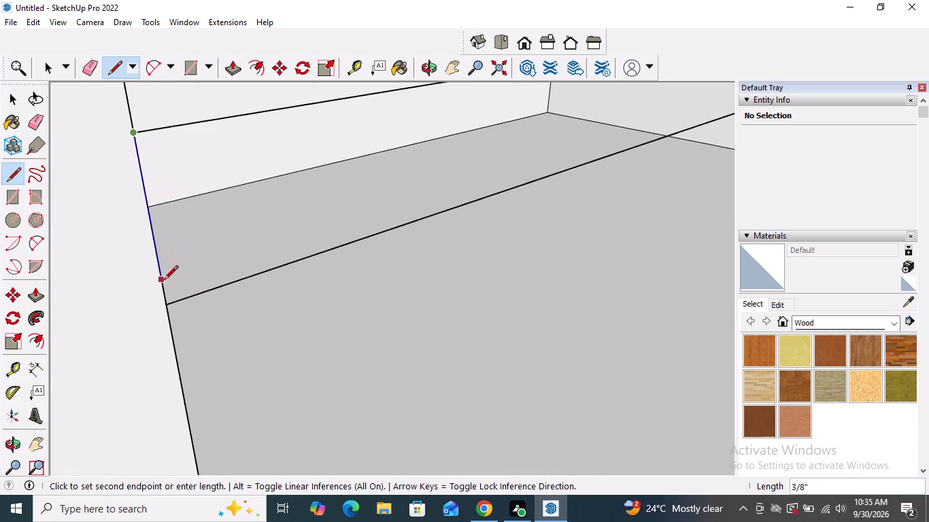
pyautogui.click(163, 304)
pyautogui.scroll(-2, 154, 319)
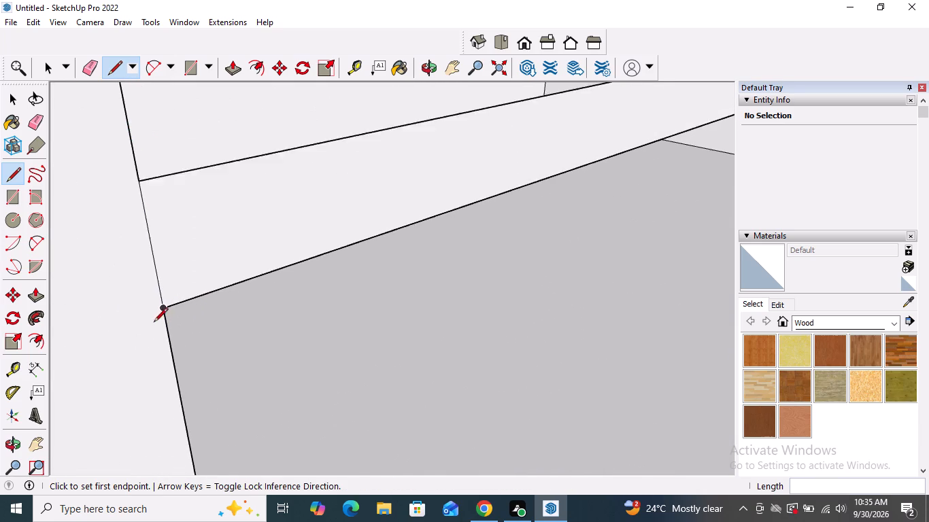
pyautogui.scroll(-8, 154, 323)
pyautogui.press('space')
# Push the right compartment's shelf front face back 1' 7 1/4" to form a full-depth shelf.
pyautogui.scroll(-5, 127, 331)
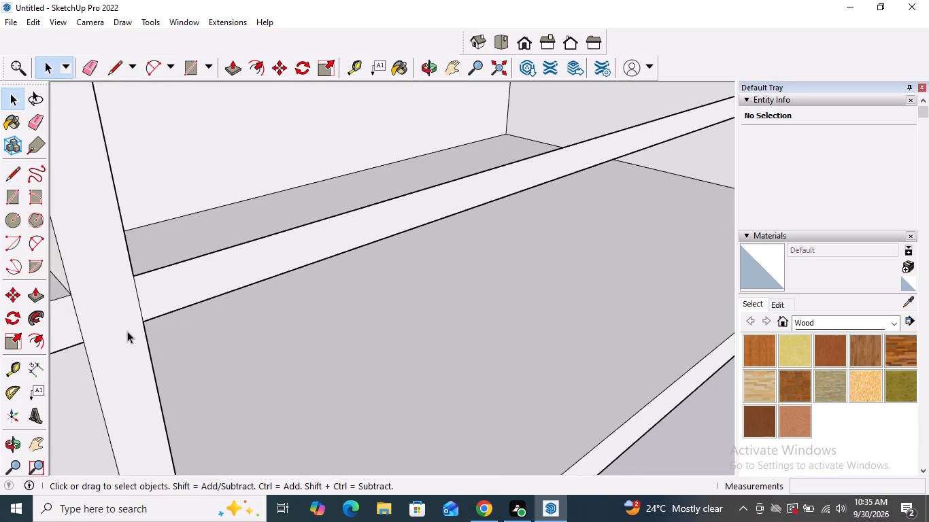
pyautogui.scroll(-8, 123, 323)
pyautogui.scroll(-9, 70, 273)
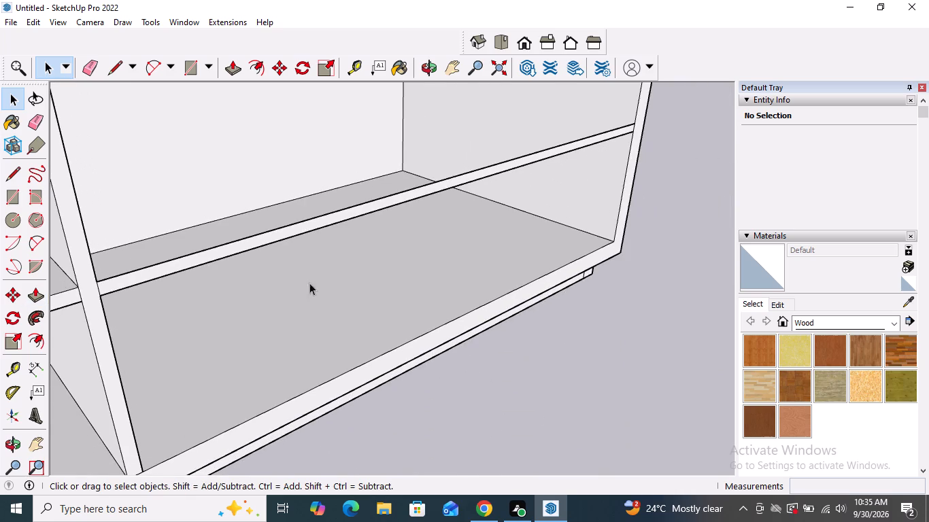
pyautogui.scroll(-8, 280, 353)
pyautogui.moveTo(339, 368); pyautogui.dragTo(113, 372, button='middle')
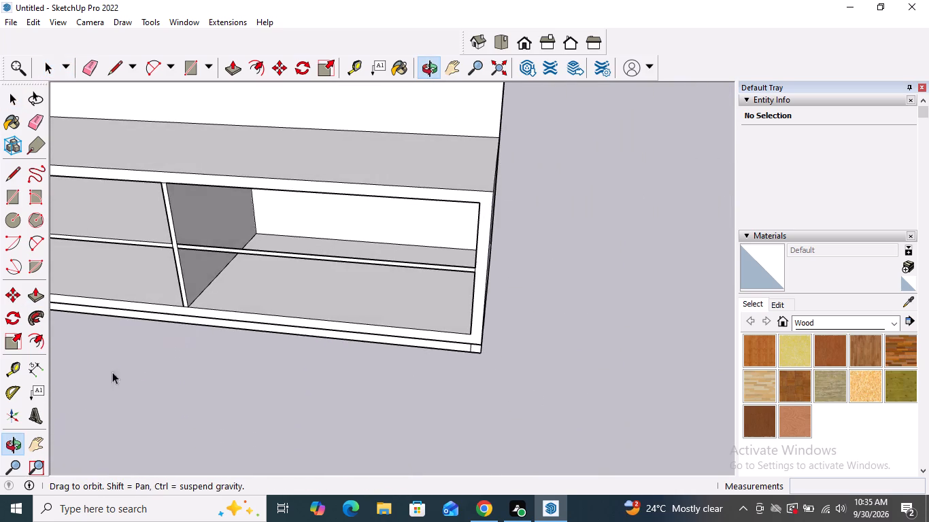
pyautogui.scroll(4, 337, 256)
pyautogui.click(35, 294)
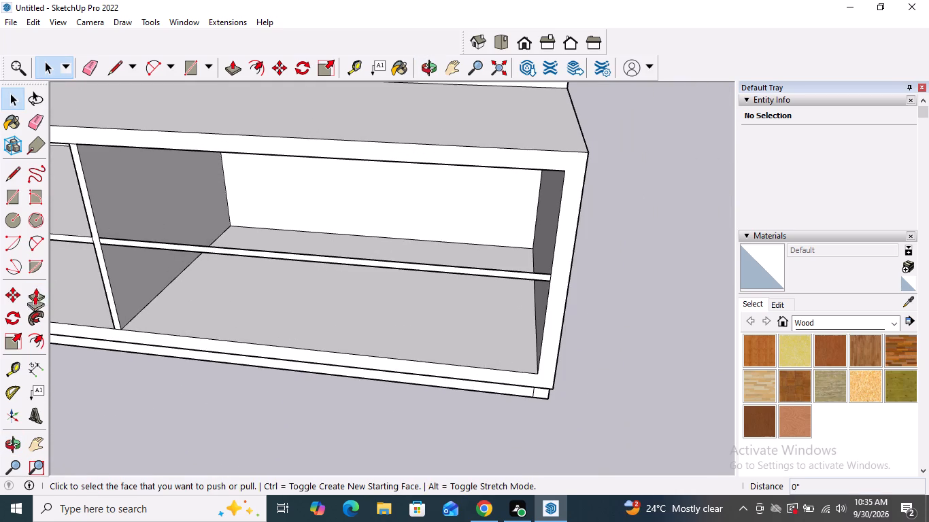
pyautogui.scroll(2, 426, 241)
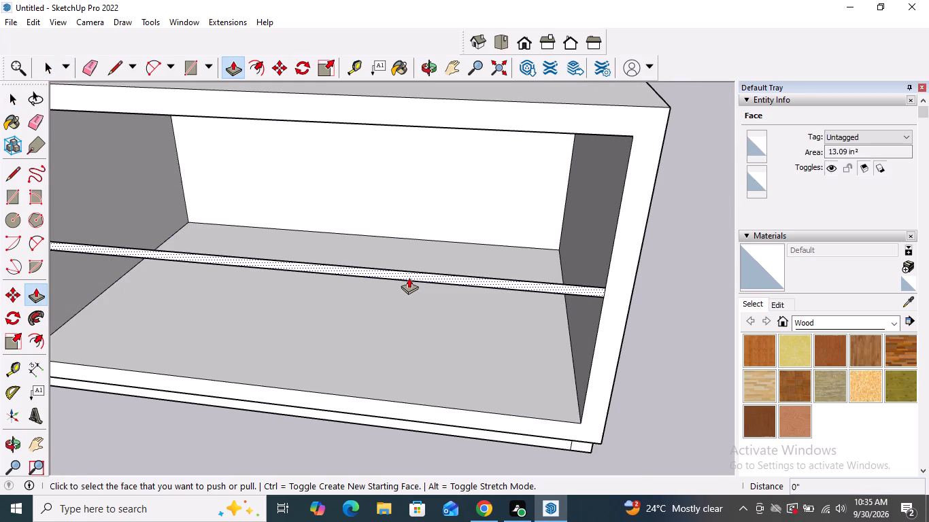
pyautogui.click(409, 277)
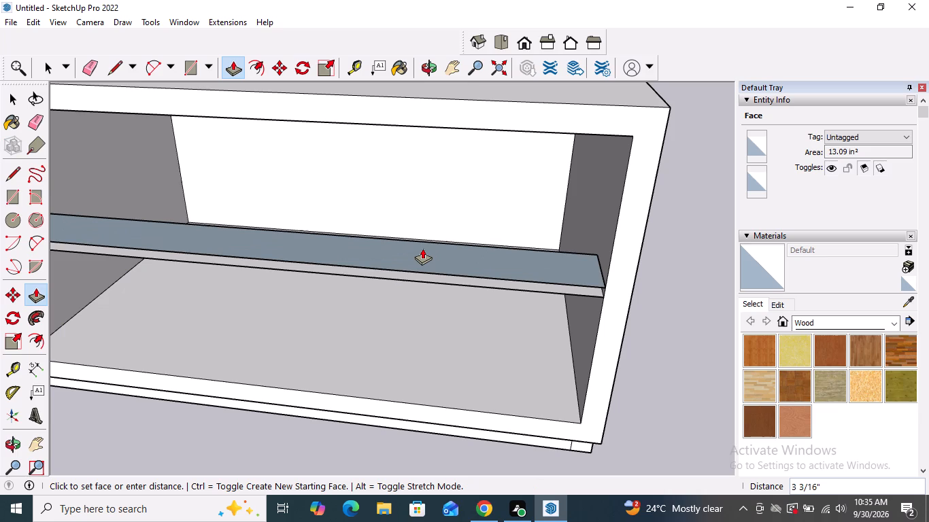
pyautogui.moveTo(461, 201); pyautogui.dragTo(480, 162, button='middle')
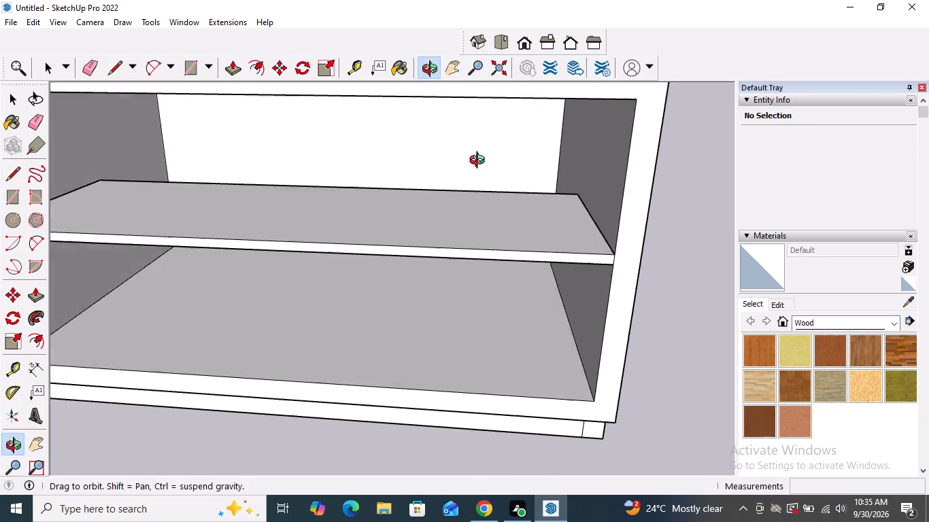
pyautogui.moveTo(480, 162); pyautogui.dragTo(485, 148, button='middle')
pyautogui.click(486, 136)
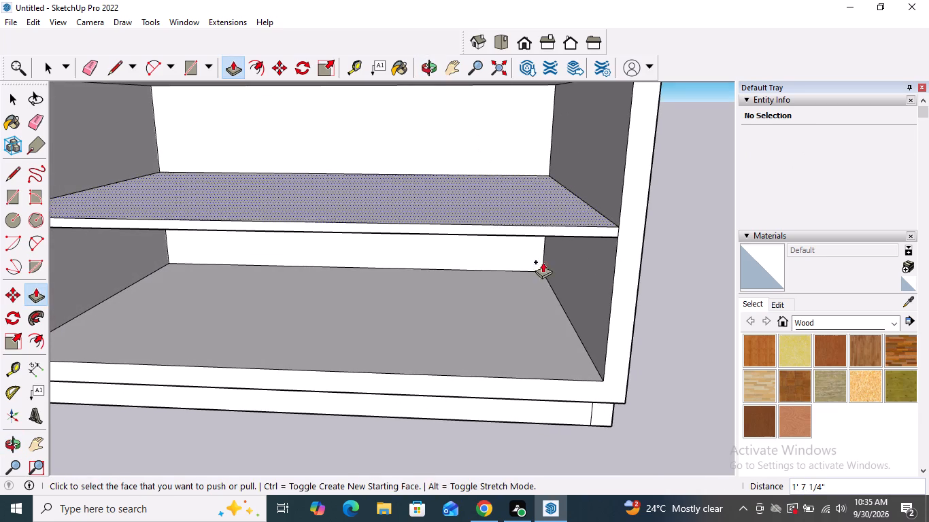
pyautogui.press('space')
# Push/Pull the underside of the left compartment's shelf down about 6 3/4" to the floor, closing the lower opening with a flush front.
pyautogui.scroll(-14, 581, 273)
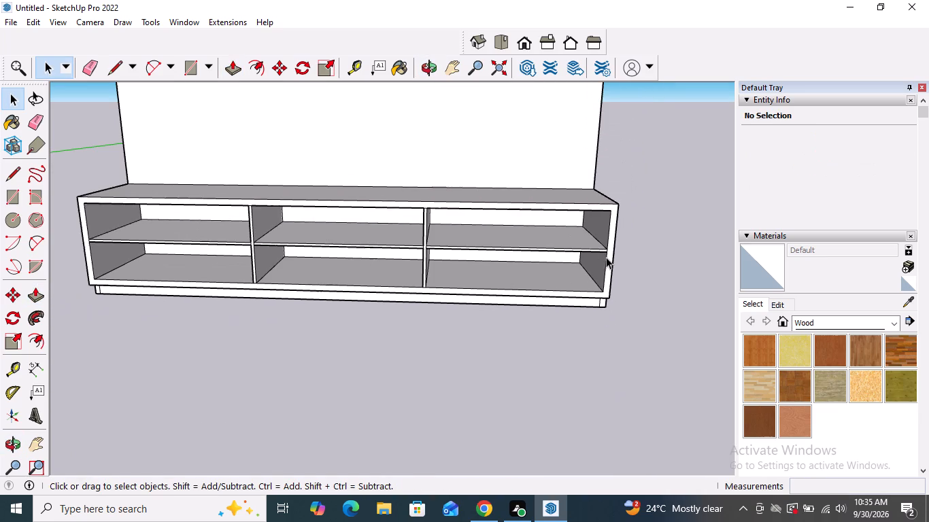
pyautogui.moveTo(229, 291); pyautogui.dragTo(322, 280, button='middle')
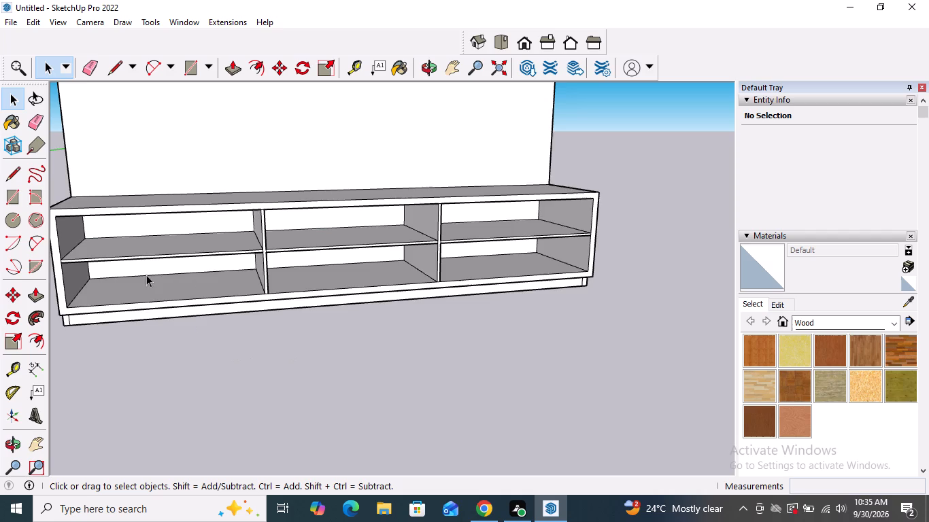
pyautogui.scroll(-2, 249, 365)
pyautogui.scroll(7, 111, 310)
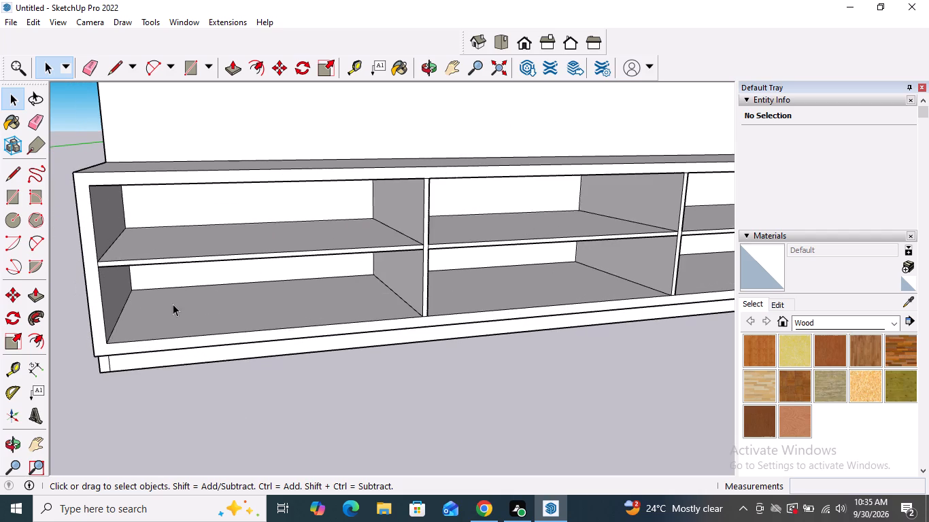
pyautogui.moveTo(180, 300); pyautogui.dragTo(205, 217, button='middle')
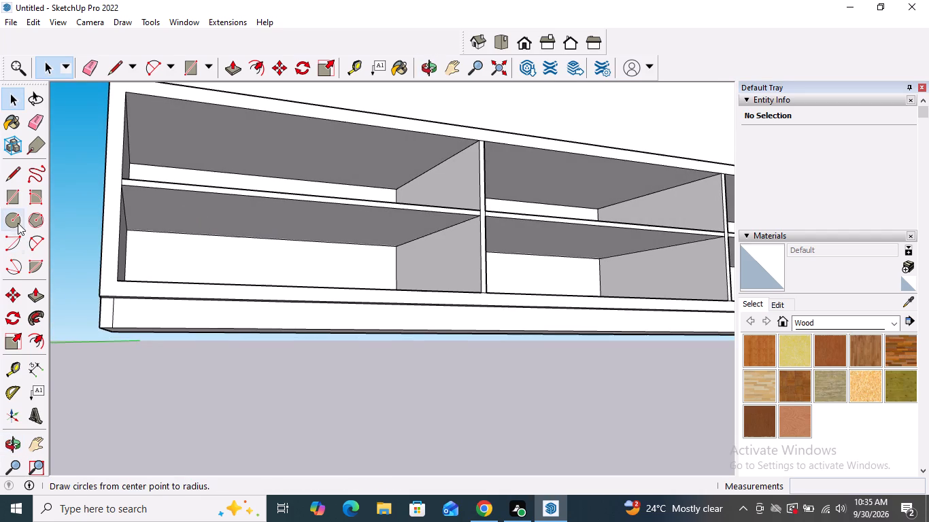
pyautogui.click(37, 290)
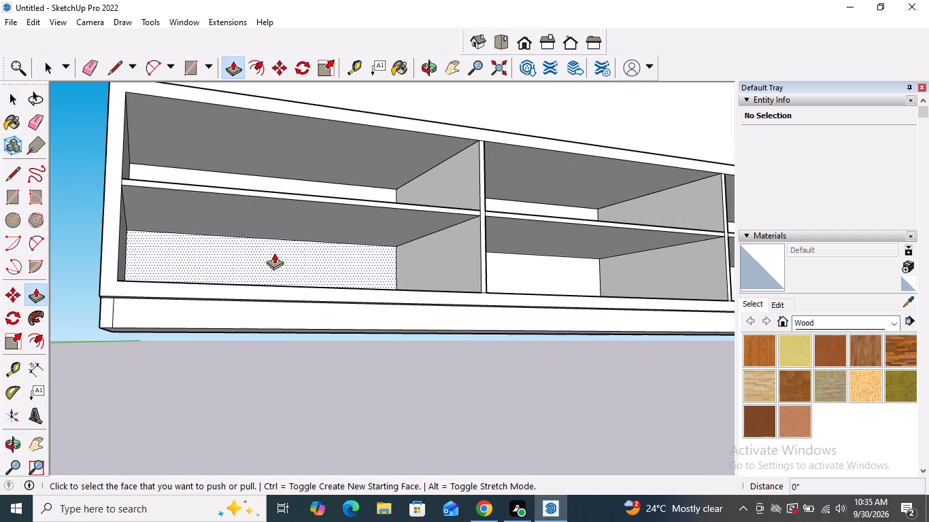
pyautogui.click(282, 222)
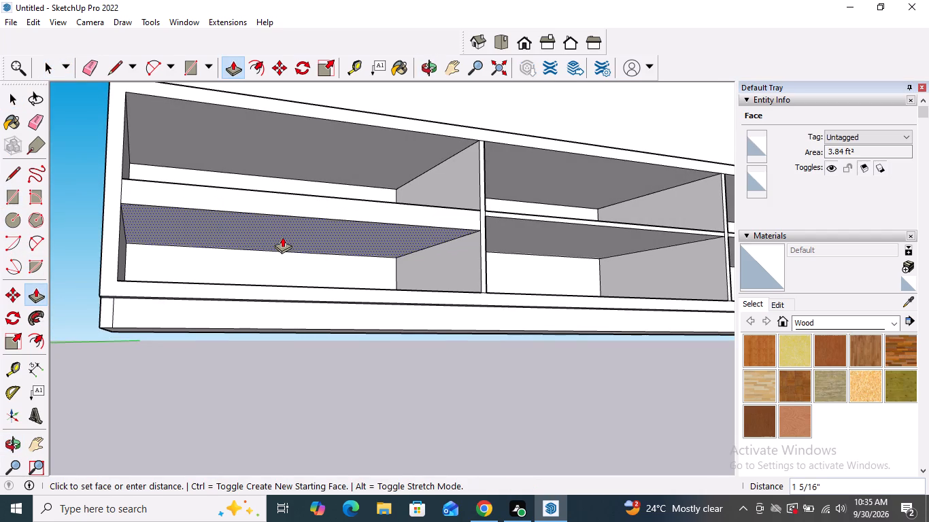
pyautogui.moveTo(282, 236); pyautogui.dragTo(256, 331, button='middle')
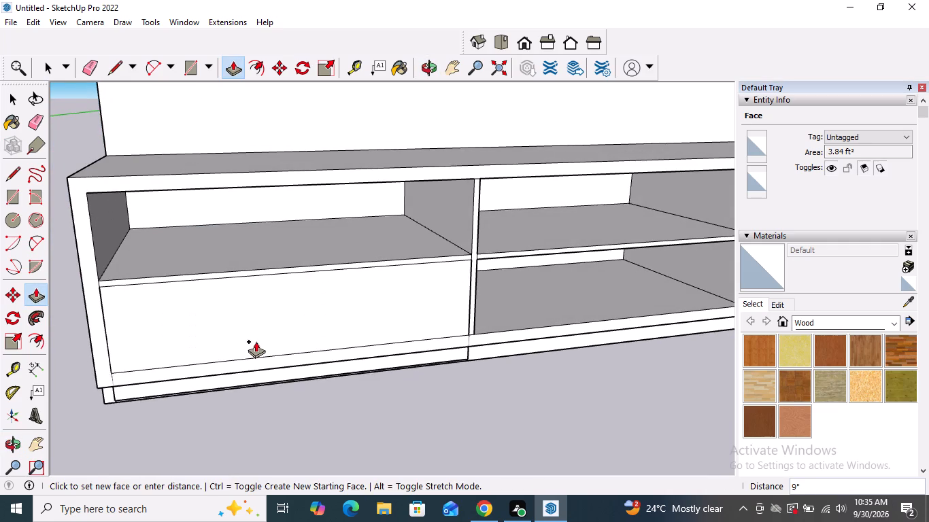
pyautogui.click(253, 355)
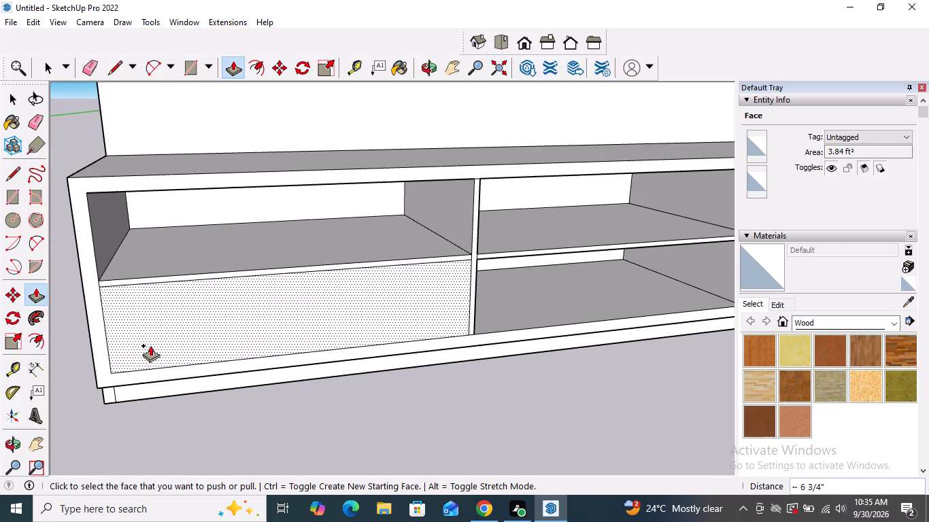
# Push/Pull the underside of the right compartment's shelf down about 6 3/4" to the floor, closing its lower opening.
pyautogui.scroll(-6, 139, 343)
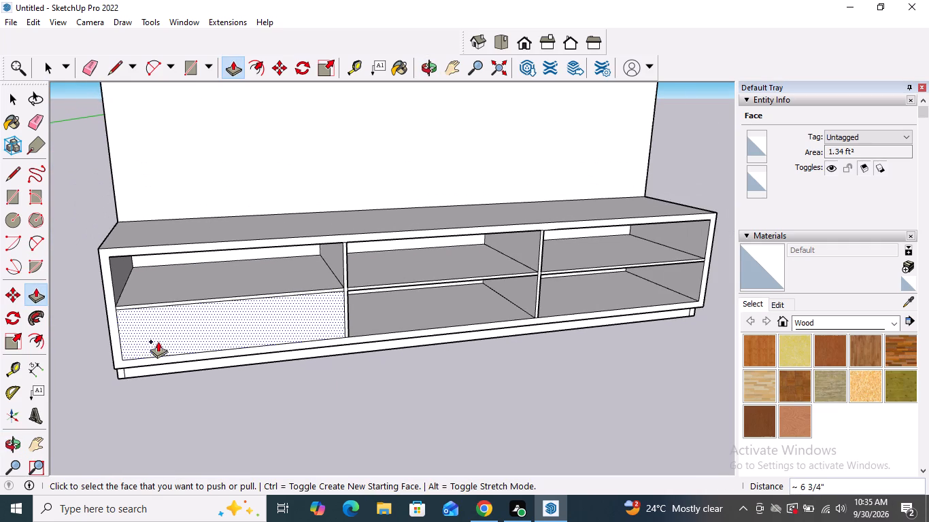
pyautogui.moveTo(666, 321); pyautogui.dragTo(589, 195, button='middle')
pyautogui.scroll(2, 612, 260)
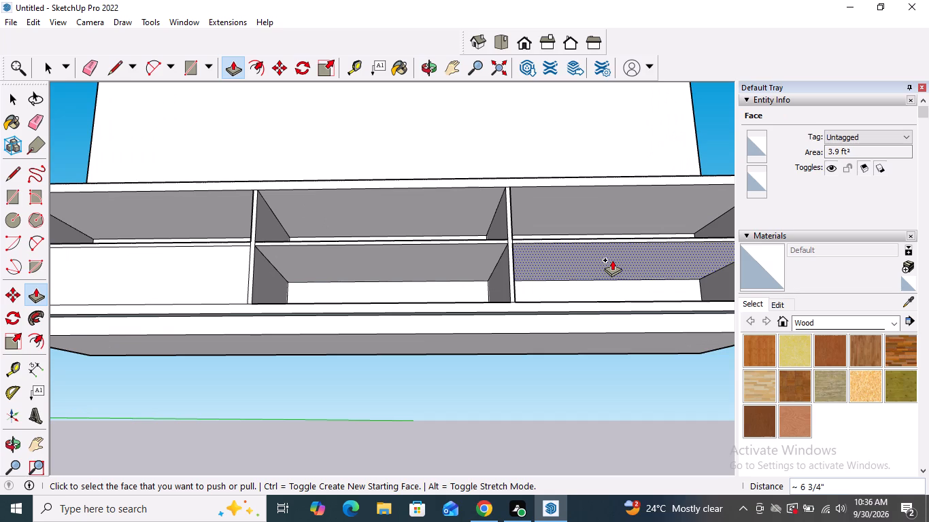
pyautogui.click(612, 255)
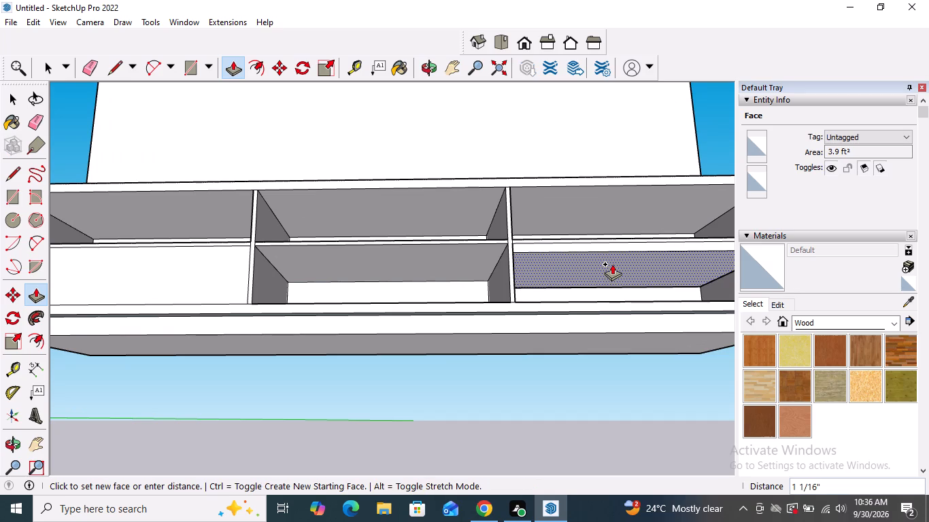
pyautogui.moveTo(612, 264); pyautogui.dragTo(601, 364, button='middle')
pyautogui.scroll(1, 601, 364)
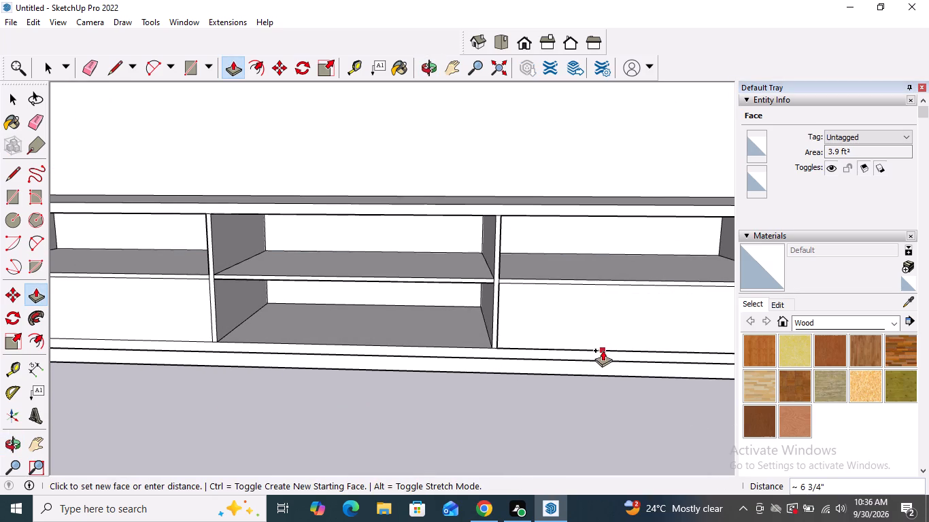
pyautogui.click(603, 349)
pyautogui.press('space')
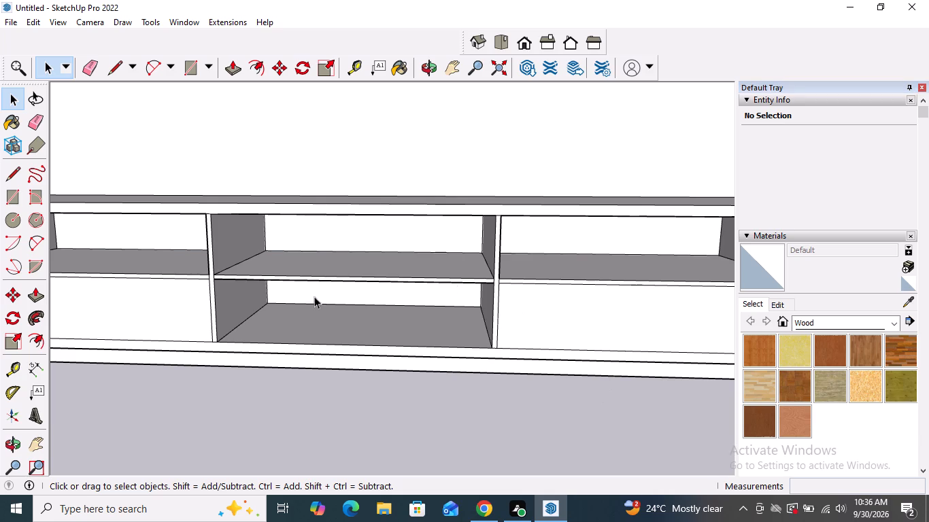
# Raise the floor of the middle compartment's lower opening by about 1 3/8" with Push/Pull.
pyautogui.click(37, 296)
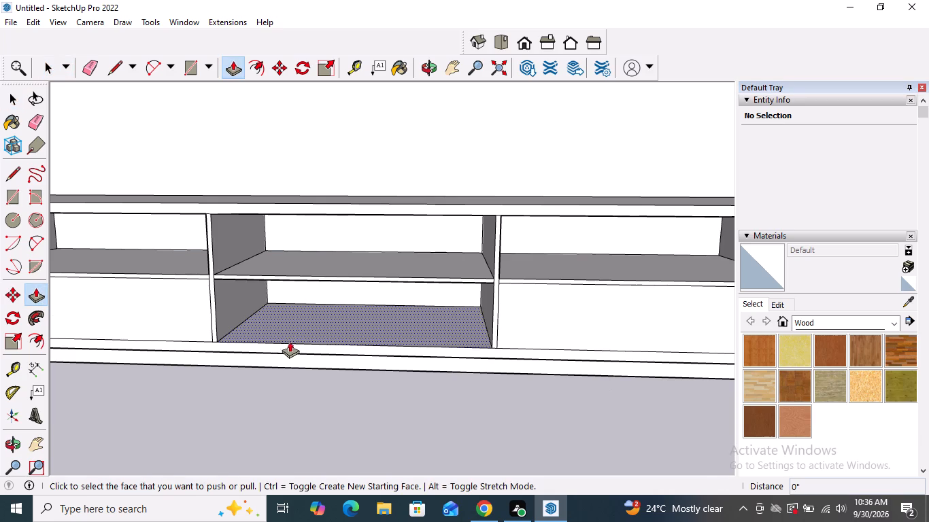
pyautogui.click(298, 329)
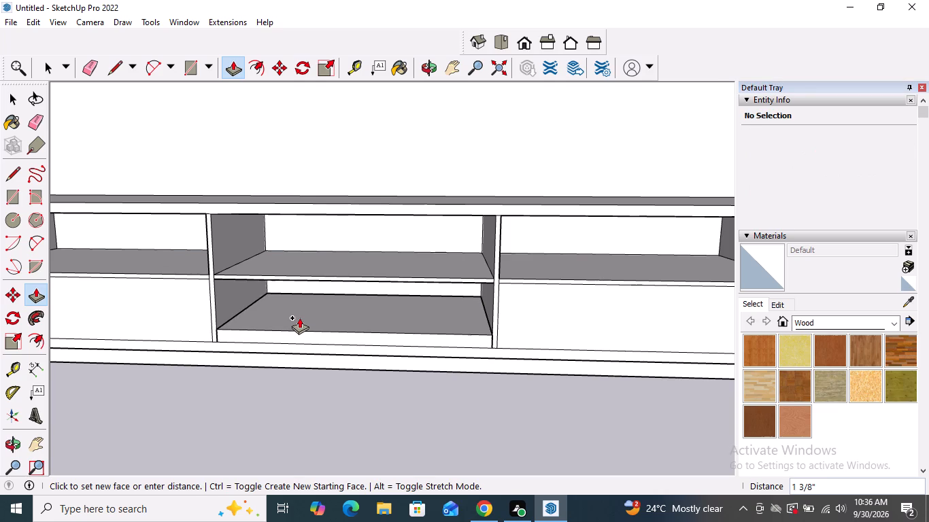
pyautogui.click(299, 317)
pyautogui.scroll(-3, 306, 349)
pyautogui.press('space')
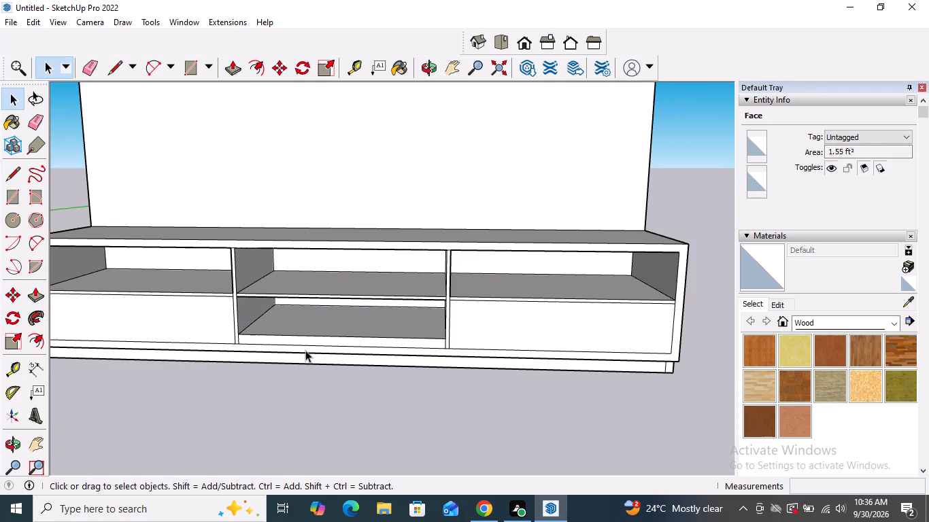
# Draw a vertical line through the midpoints of the right lower front panel to split it into two door fronts.
pyautogui.scroll(-3, 305, 351)
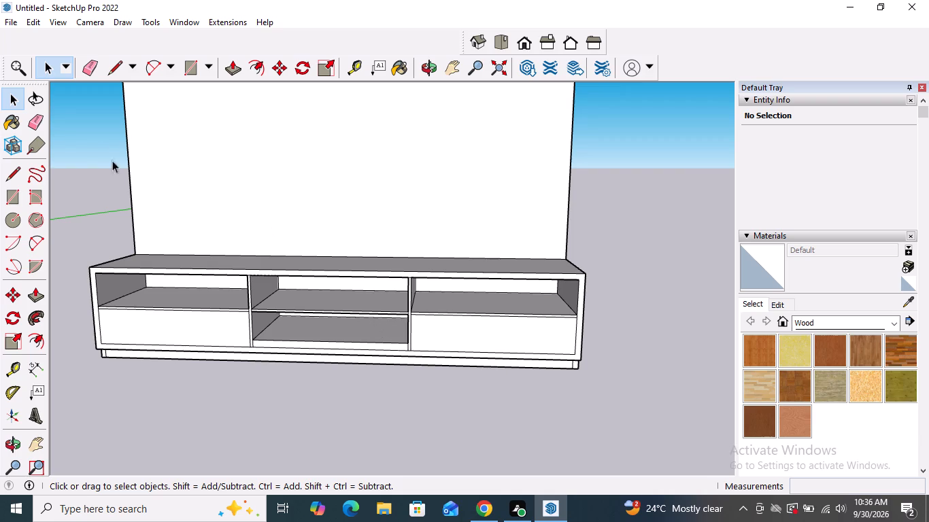
pyautogui.click(113, 68)
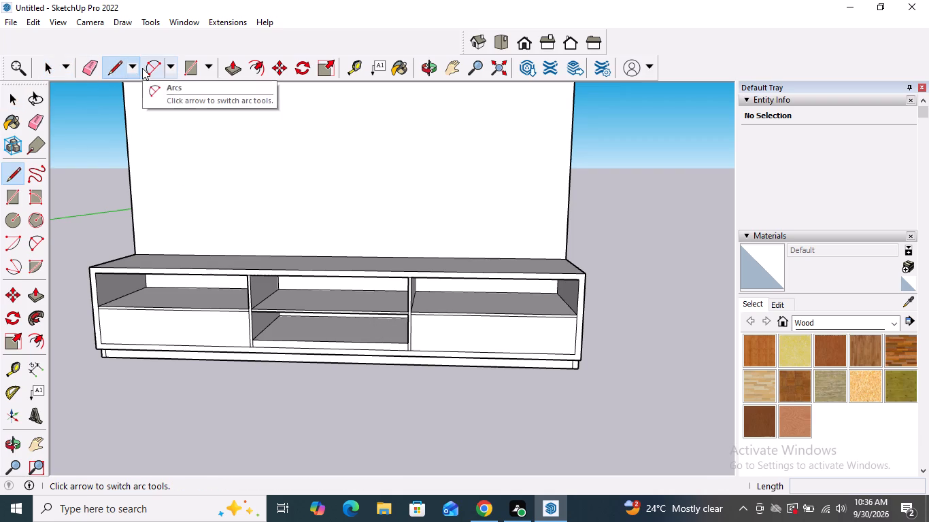
pyautogui.click(135, 68)
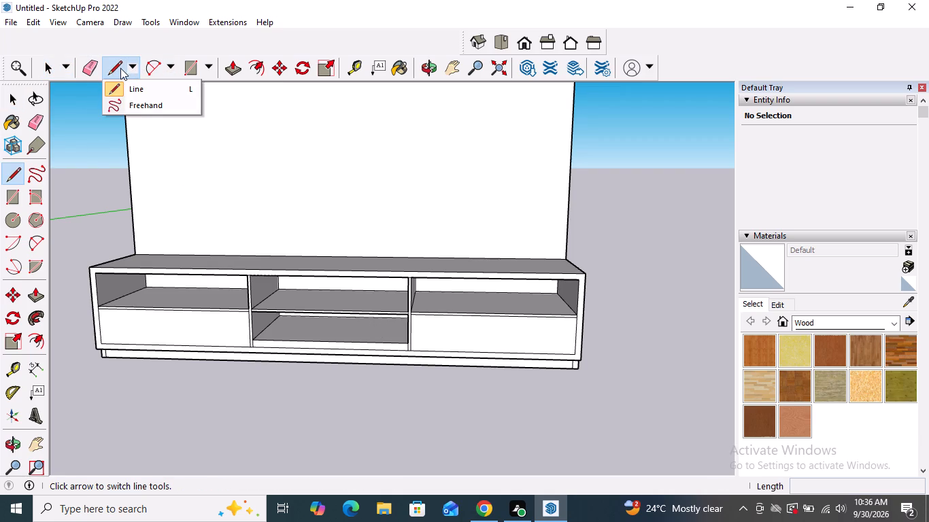
pyautogui.click(113, 68)
pyautogui.scroll(3, 488, 370)
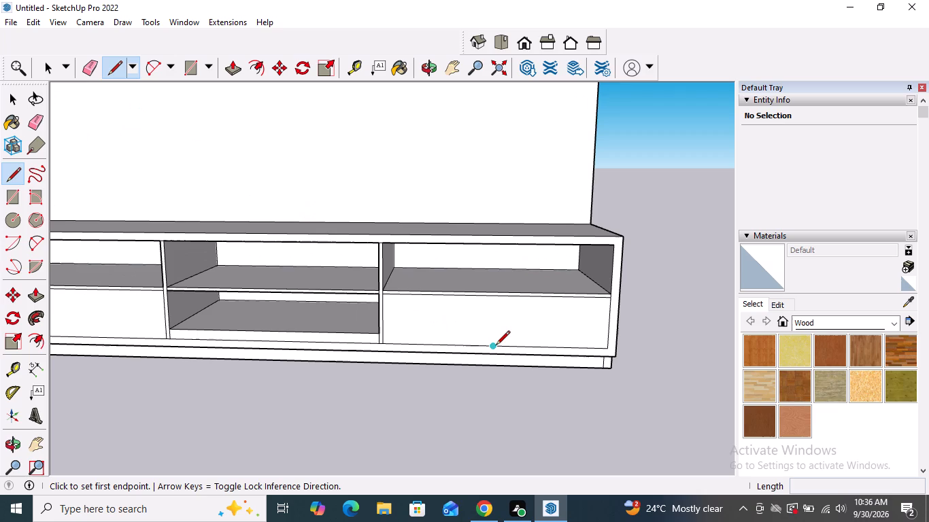
pyautogui.click(496, 346)
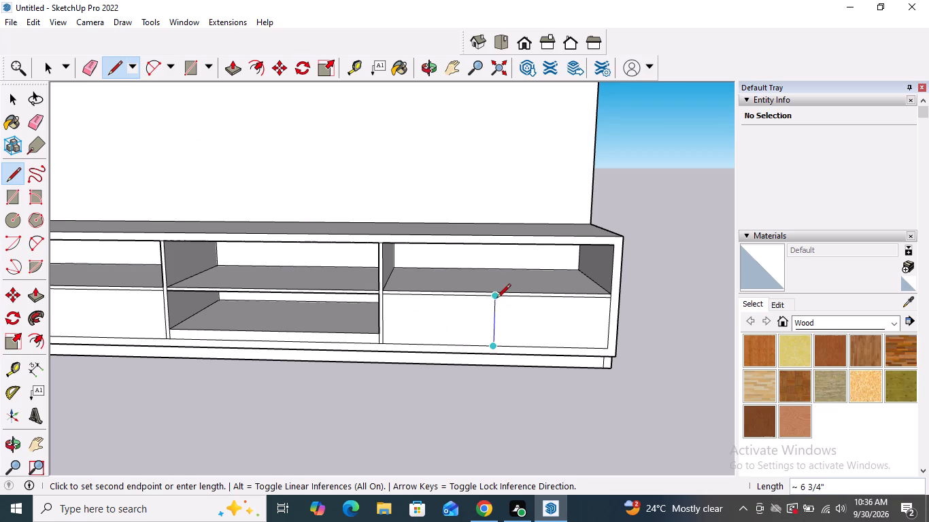
pyautogui.click(496, 298)
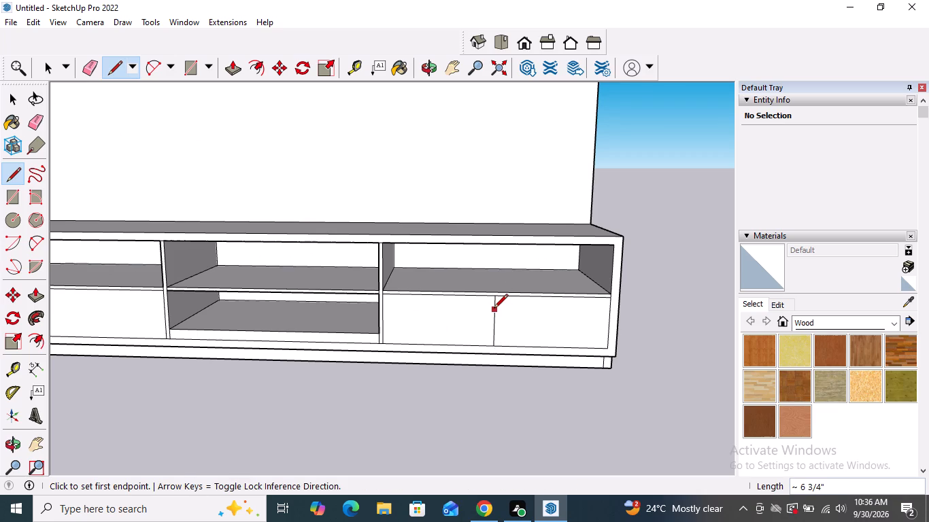
pyautogui.click(494, 309)
pyautogui.press('space')
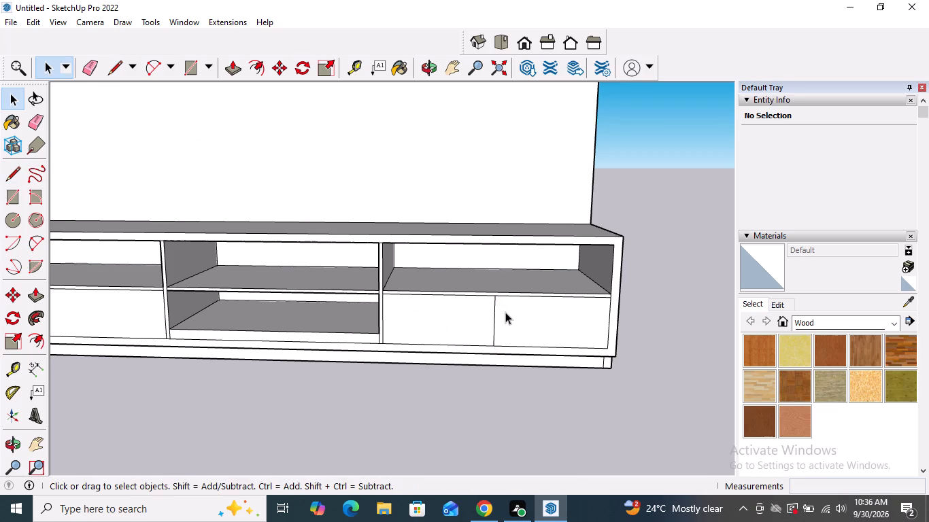
# Draw a horizontal handle rectangle about 11 7/8" by 9/16" across the split line near the top of the right door fronts.
pyautogui.scroll(5, 505, 317)
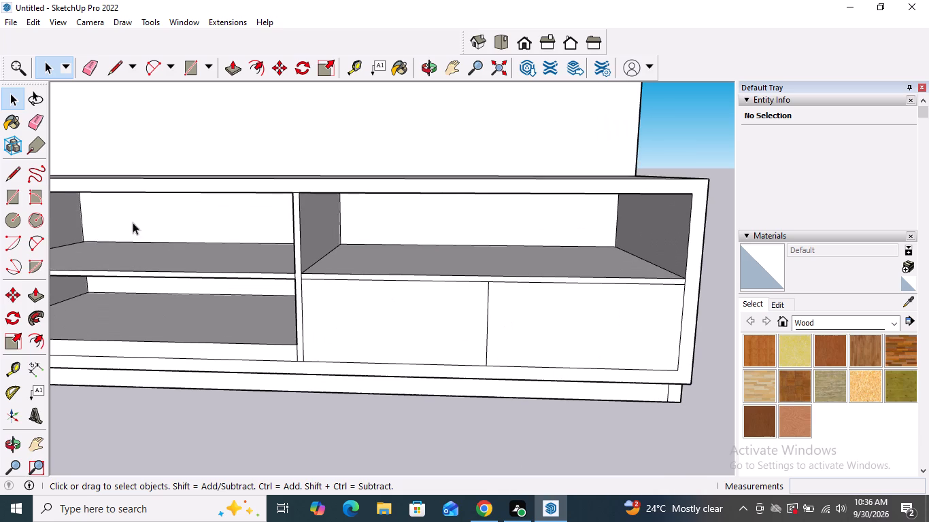
pyautogui.click(14, 196)
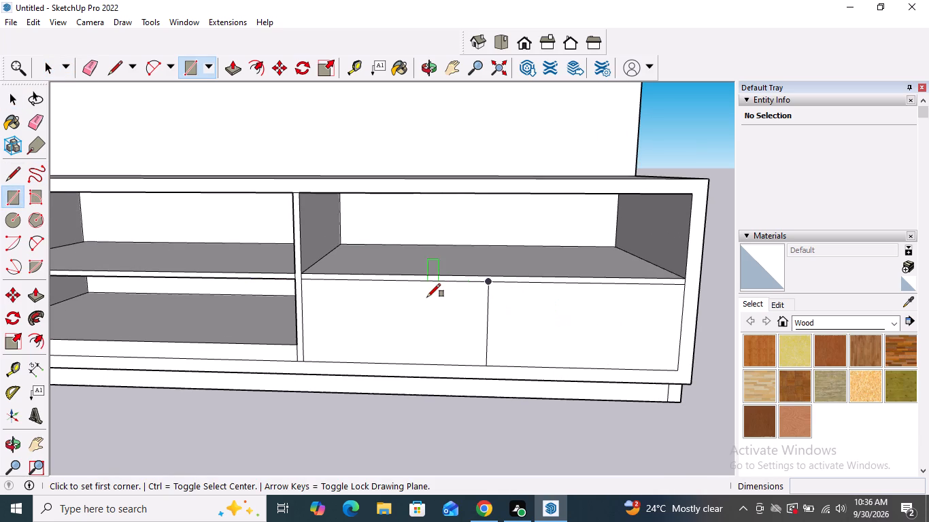
pyautogui.scroll(3, 416, 300)
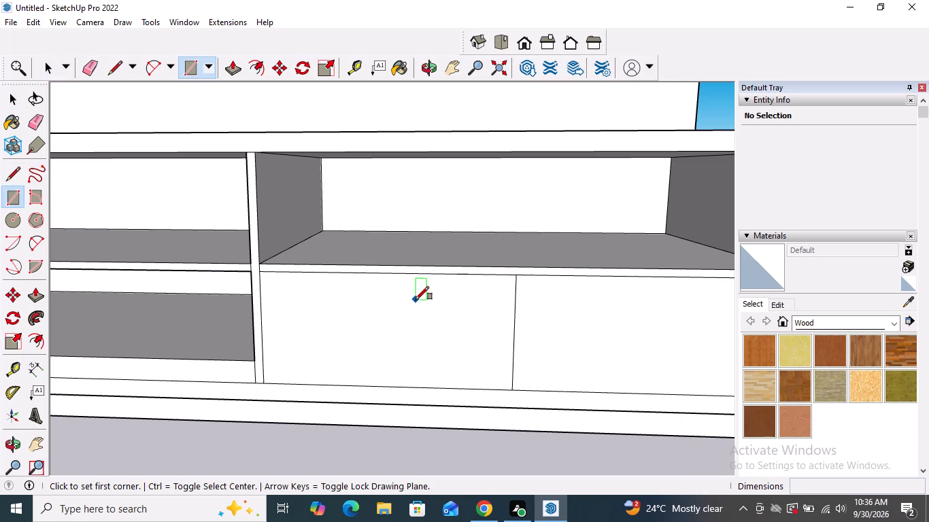
pyautogui.click(409, 290)
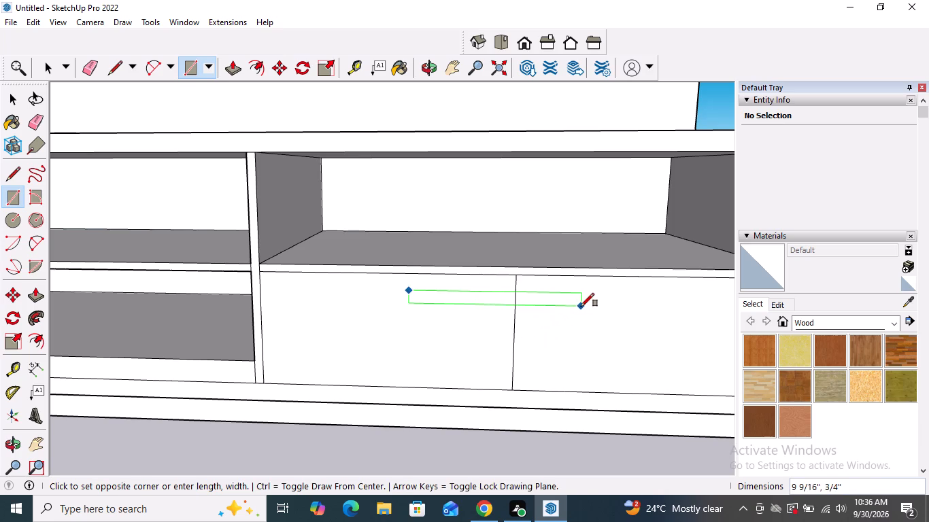
pyautogui.click(622, 303)
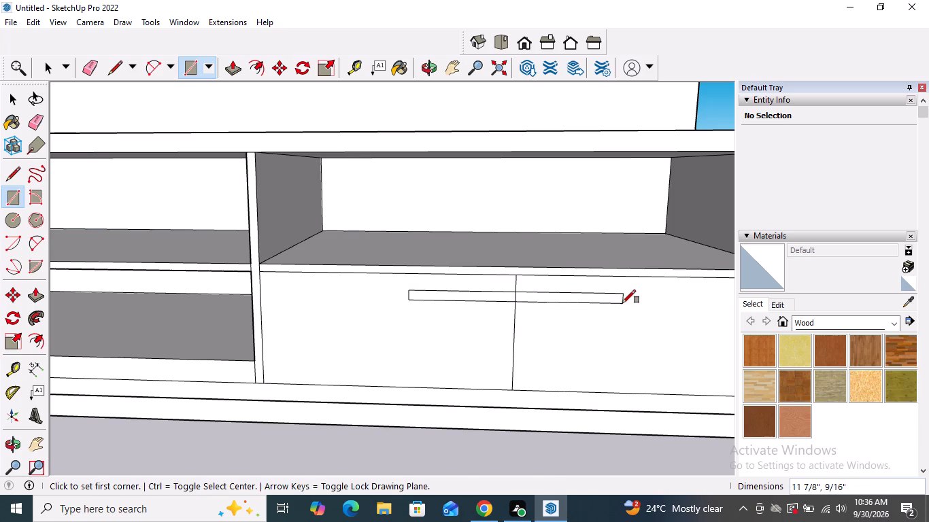
pyautogui.press('space')
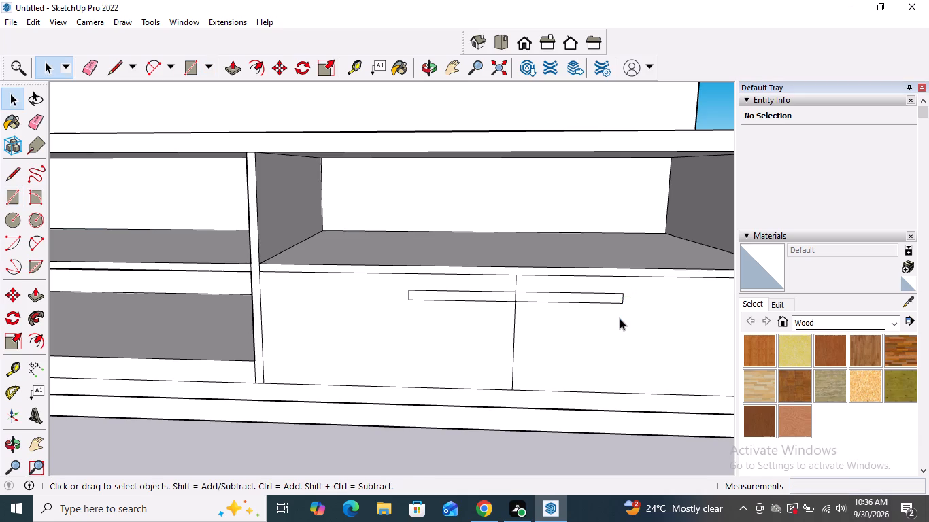
# Copy the split-line segment inside the handle rectangle about 11/16" to each side of the centre.
pyautogui.scroll(7, 541, 287)
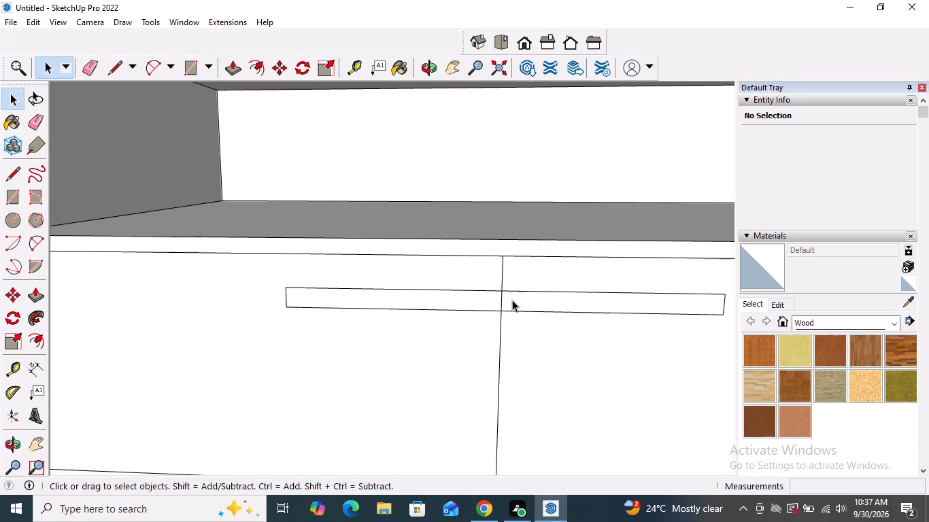
pyautogui.click(501, 299)
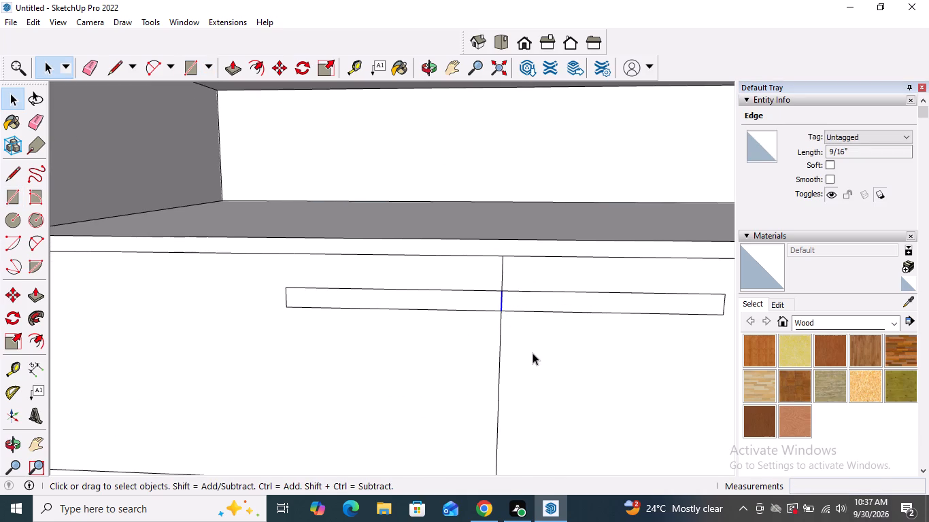
pyautogui.press('m')
pyautogui.click(502, 309)
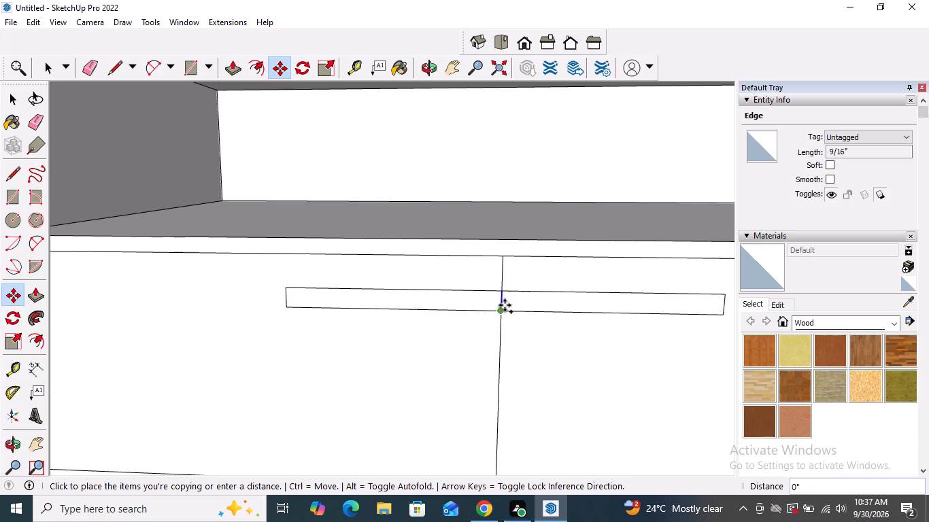
pyautogui.click(528, 308)
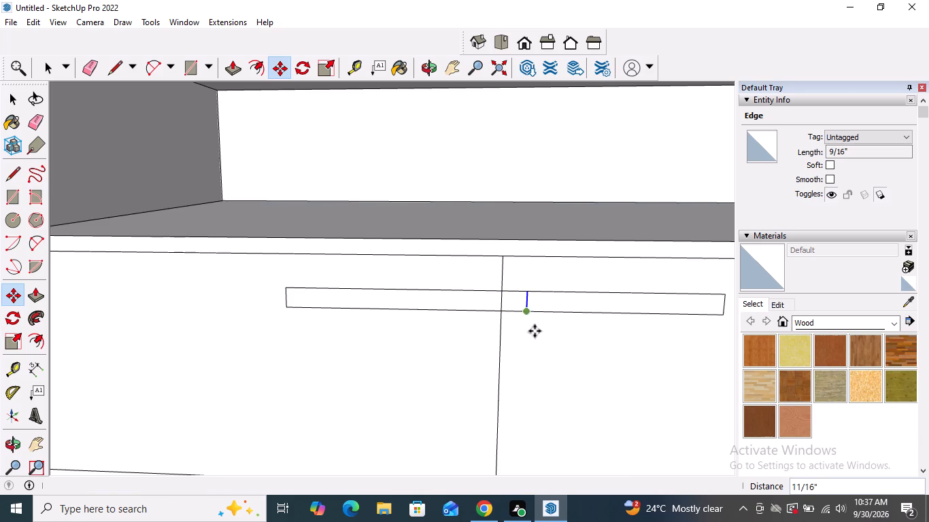
pyautogui.click(525, 312)
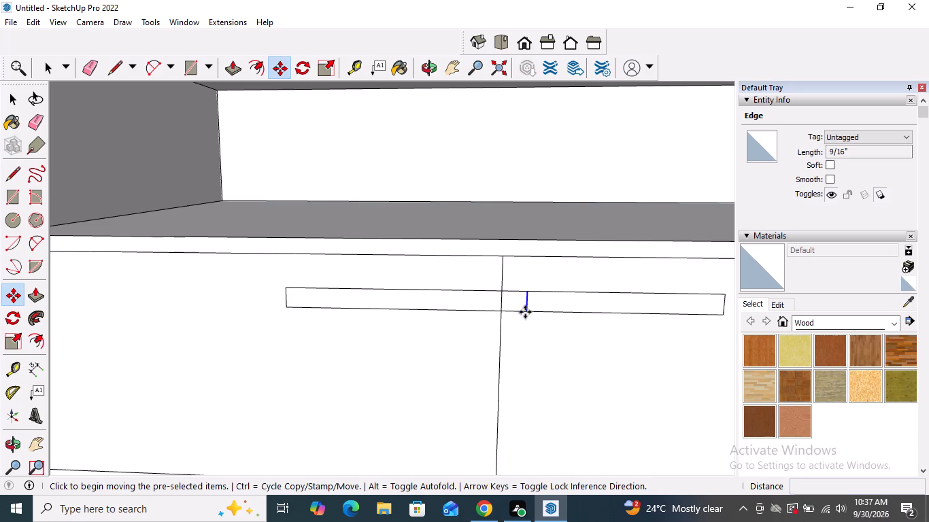
pyautogui.click(475, 313)
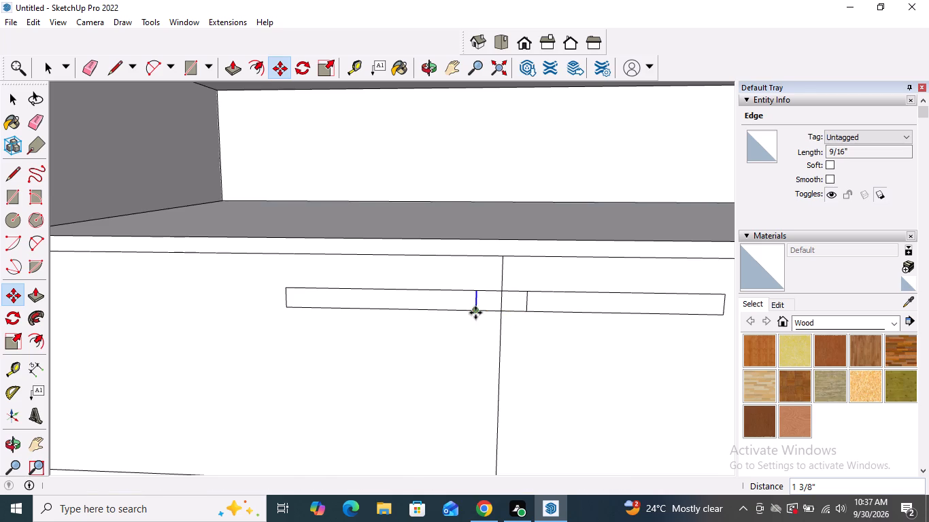
# Erase the handle outline edges between the two copied segments, leaving a separate handle rectangle on each right door front.
pyautogui.press('space')
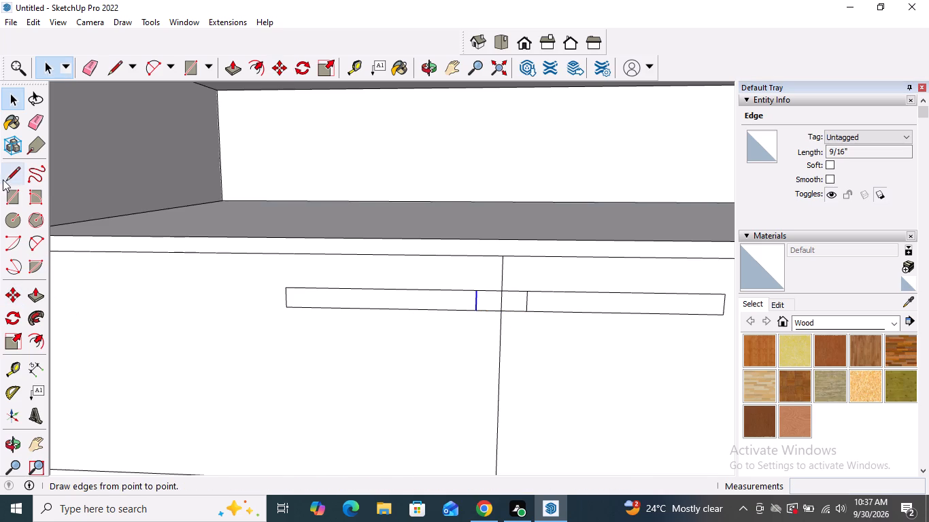
pyautogui.click(41, 122)
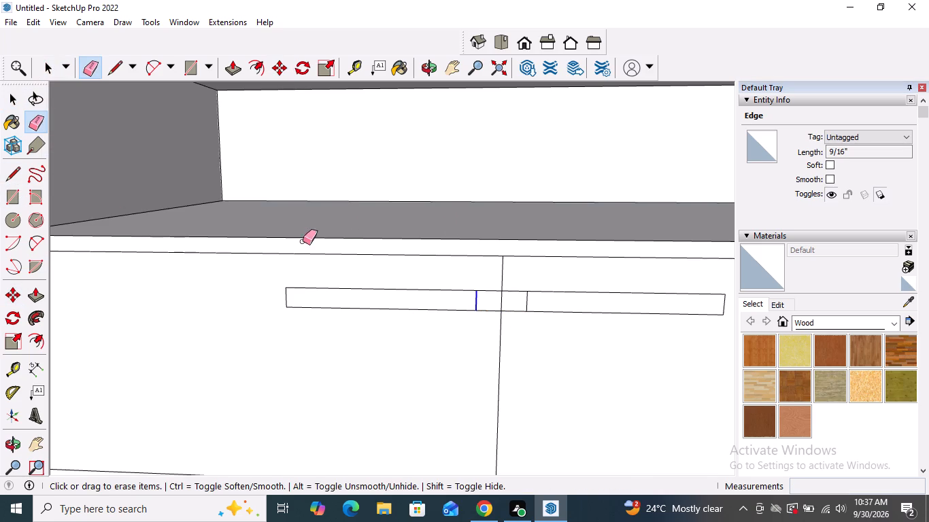
pyautogui.scroll(7, 510, 293)
pyautogui.click(518, 319)
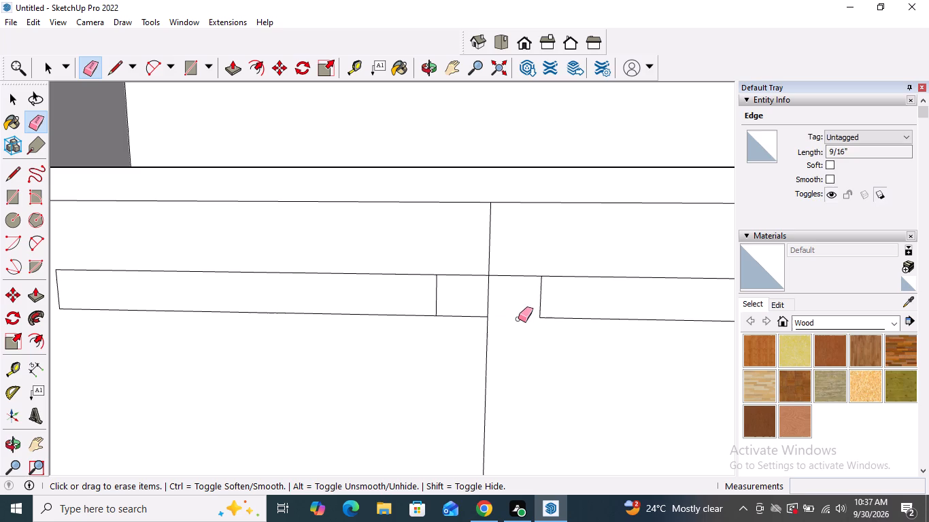
pyautogui.click(520, 274)
pyautogui.click(518, 275)
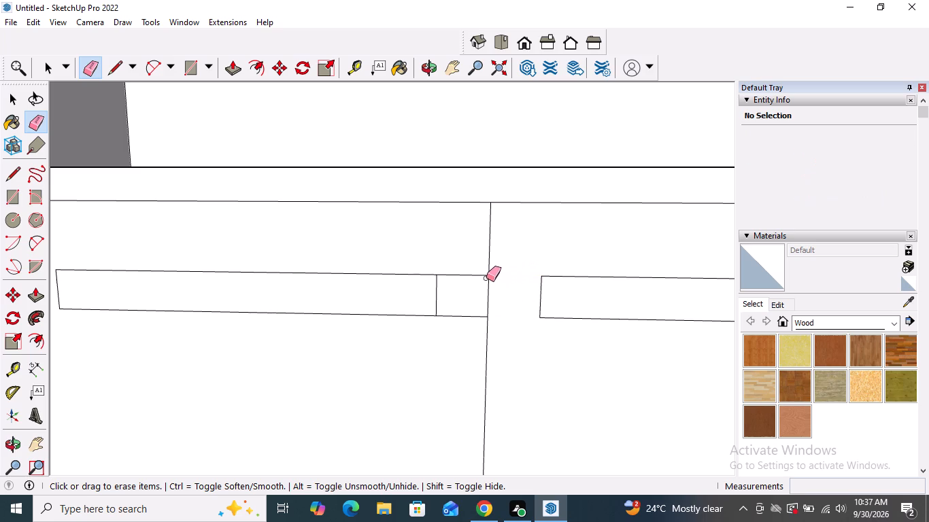
pyautogui.click(478, 275)
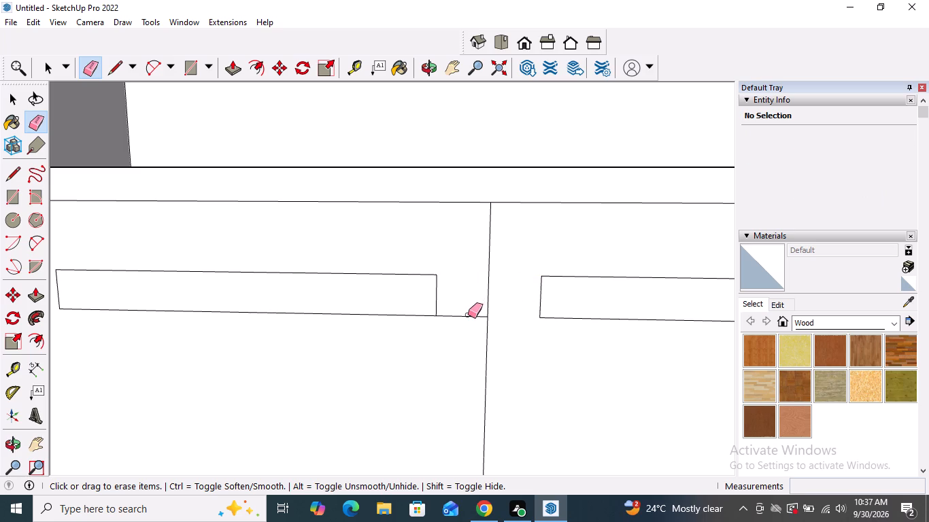
pyautogui.click(467, 316)
pyautogui.scroll(-8, 467, 308)
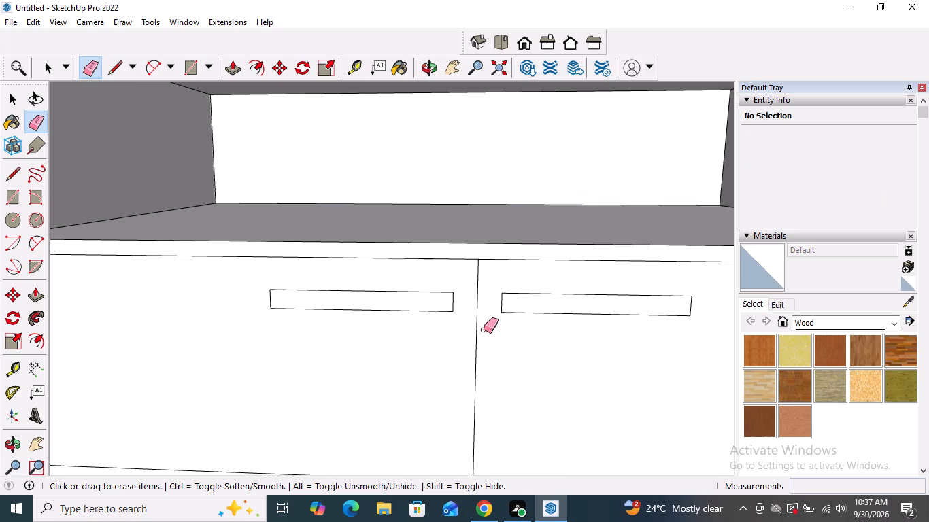
pyautogui.press('space')
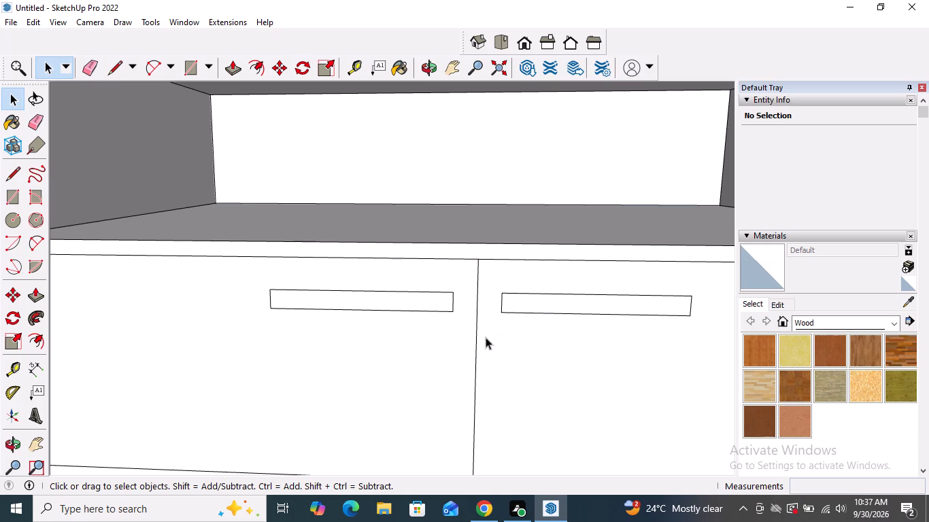
pyautogui.scroll(-4, 488, 283)
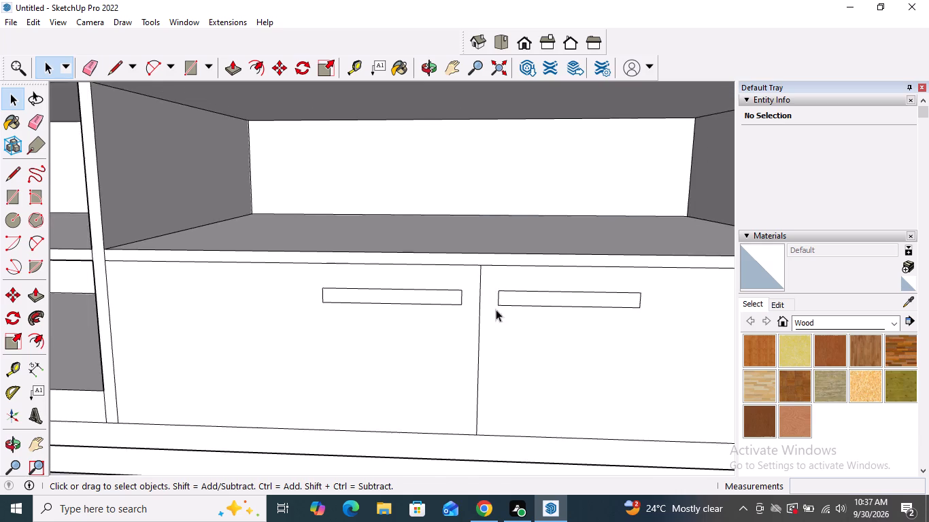
pyautogui.scroll(-10, 551, 287)
pyautogui.scroll(-4, 601, 343)
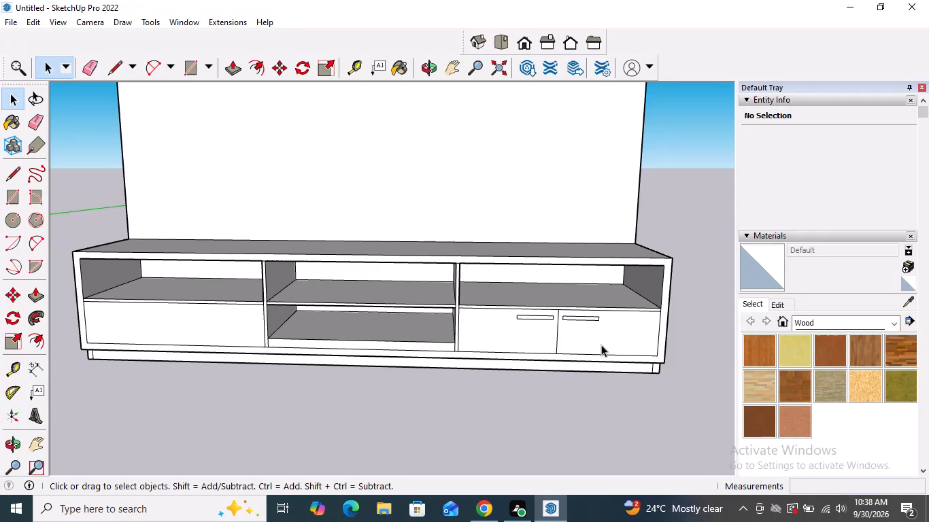
# Draw a horizontal handle rectangle about 9 1/4" by 5/8" near the top of the left lower front panel.
pyautogui.click(13, 197)
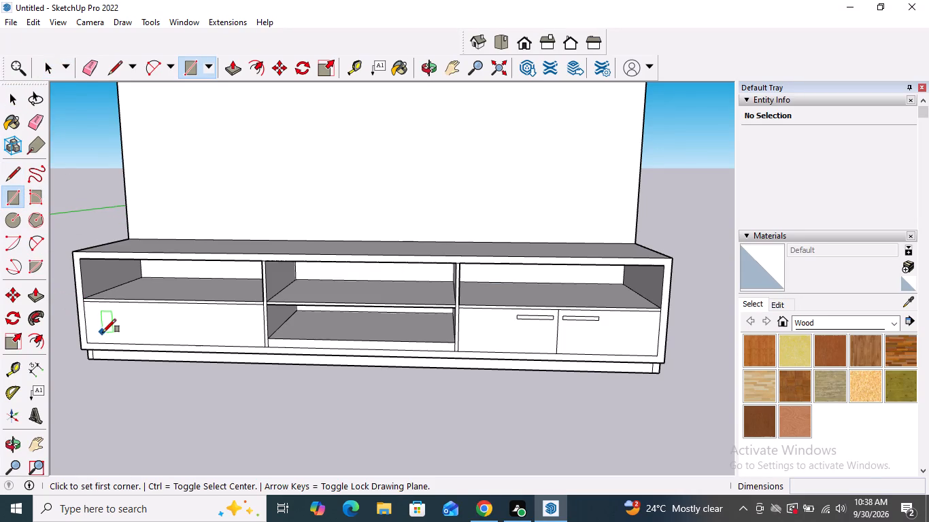
pyautogui.scroll(9, 103, 332)
pyautogui.scroll(4, 158, 297)
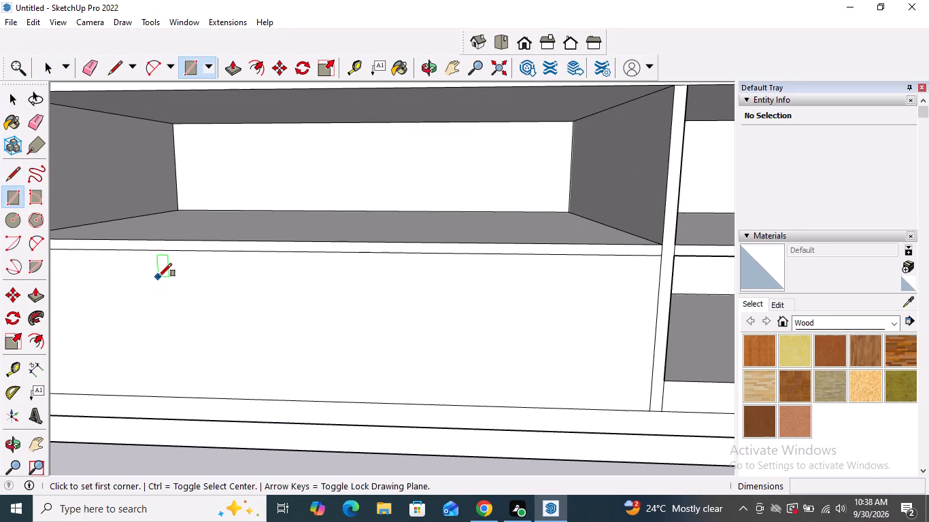
pyautogui.click(153, 274)
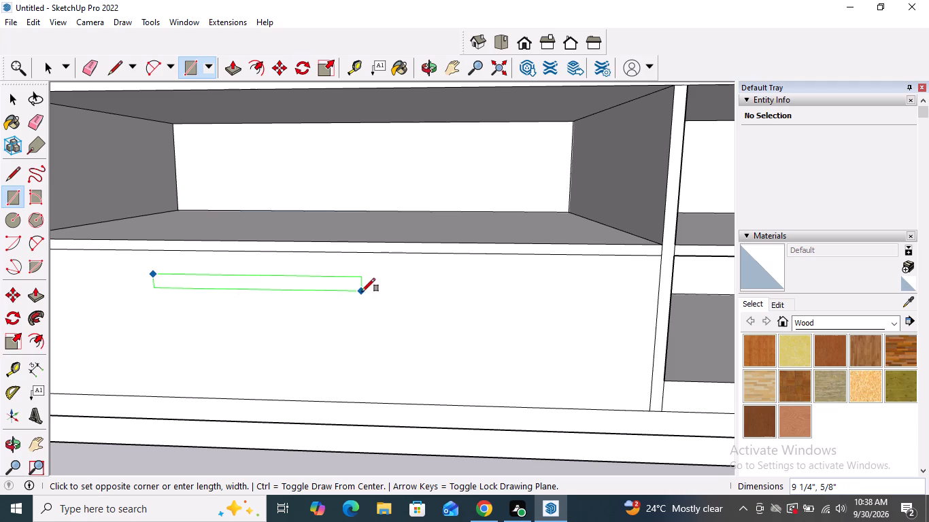
pyautogui.click(362, 291)
pyautogui.press('space')
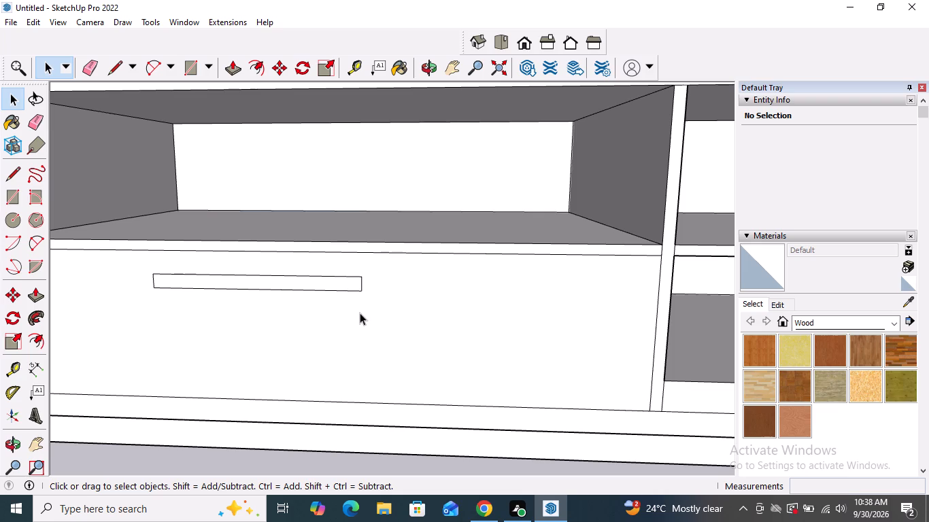
# Move the left front's handle rectangle about 1 3/4" sideways toward the middle of its panel.
pyautogui.scroll(-13, 360, 313)
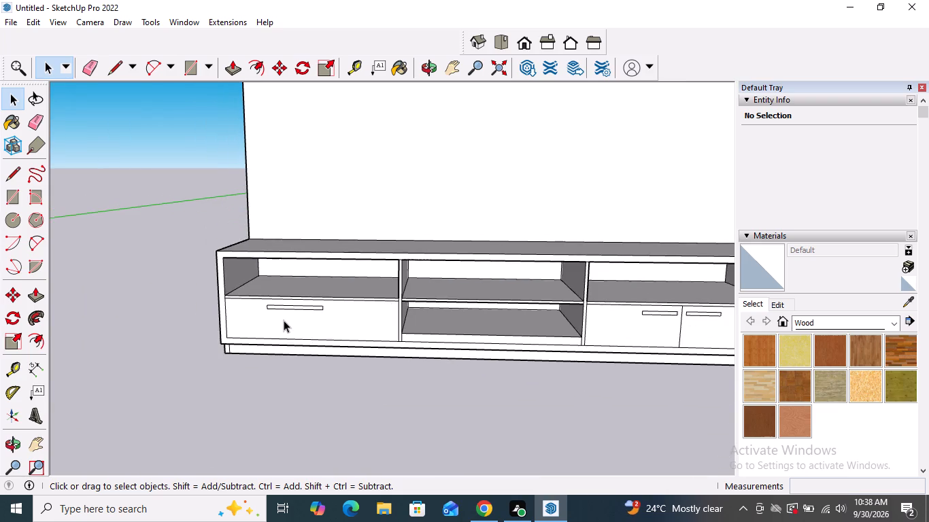
pyautogui.scroll(-3, 284, 320)
pyautogui.scroll(11, 290, 316)
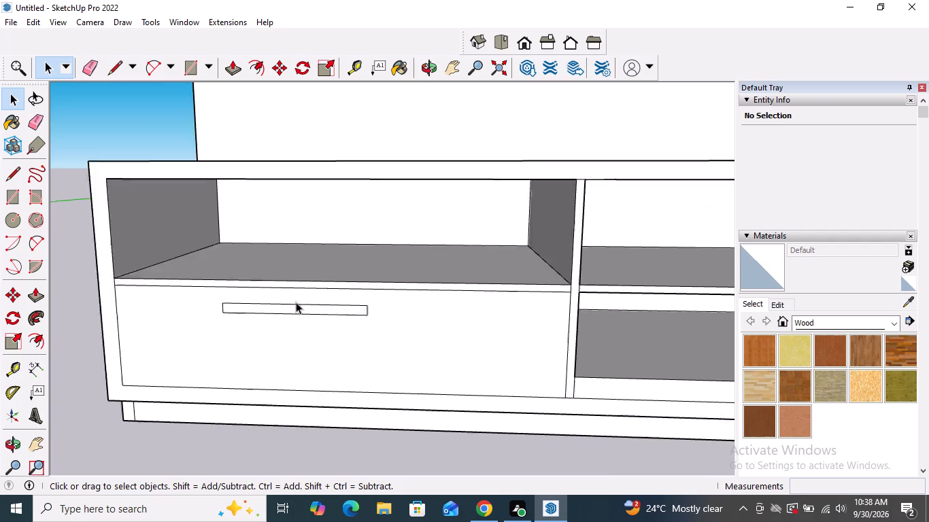
pyautogui.scroll(3, 296, 302)
pyautogui.doubleClick(316, 315)
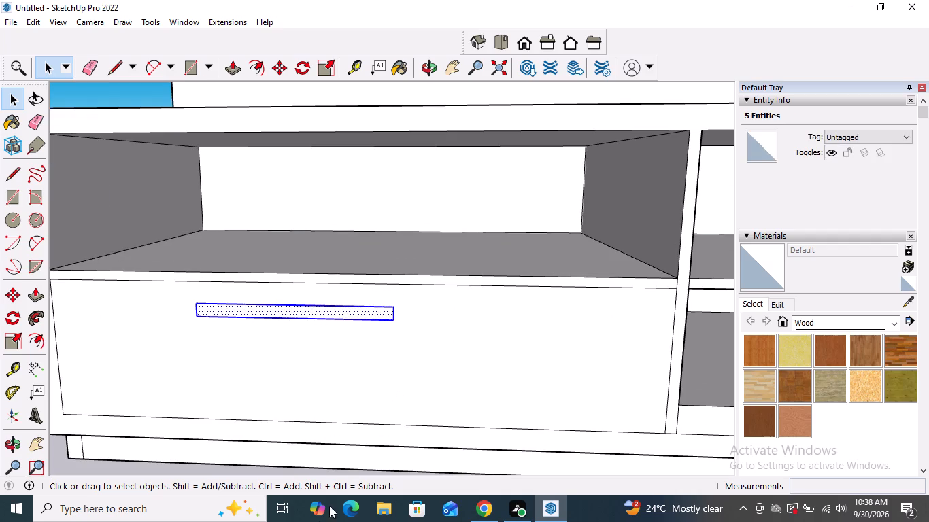
pyautogui.click(12, 290)
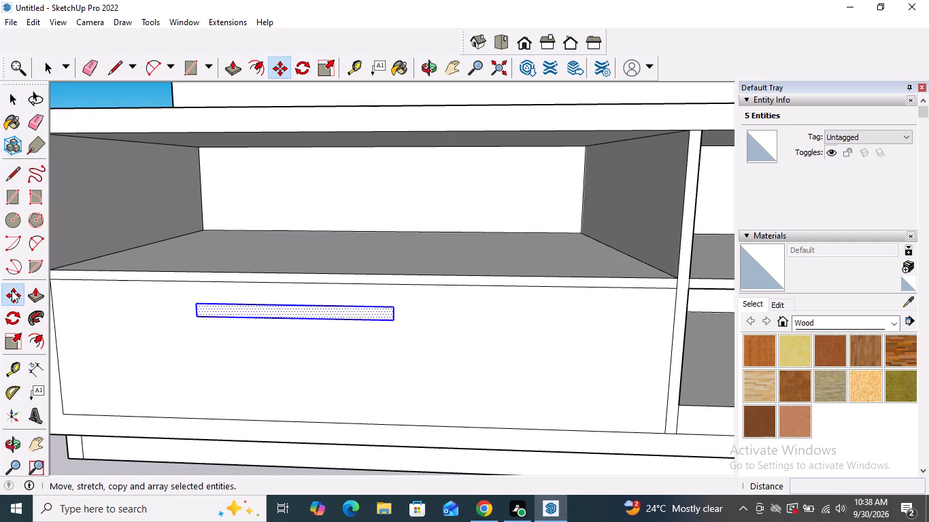
pyautogui.click(394, 320)
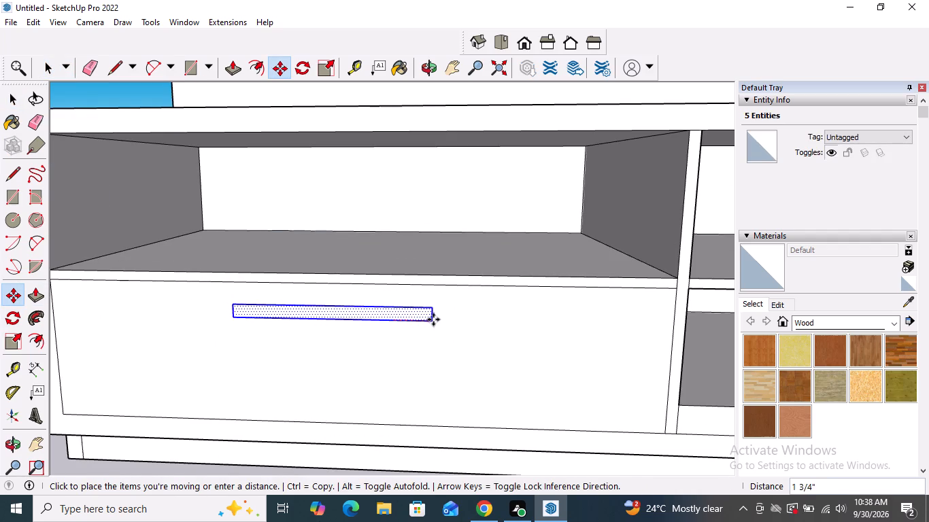
pyautogui.click(436, 319)
pyautogui.press('space')
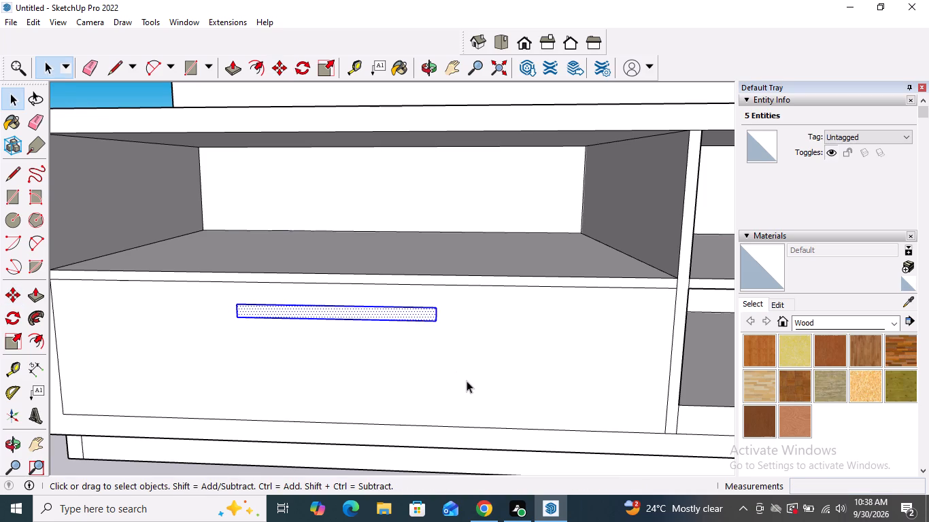
pyautogui.scroll(-10, 467, 381)
pyautogui.click(275, 368)
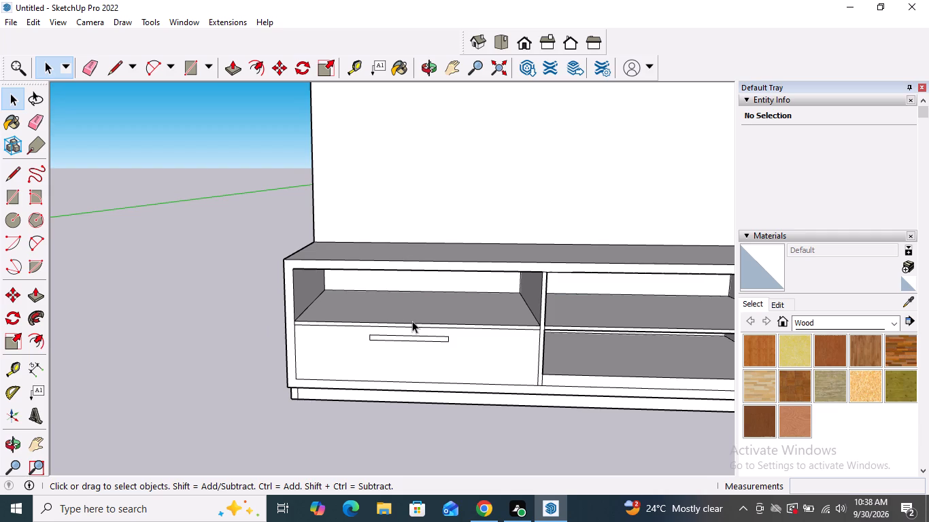
# Push/Pull the left front's handle rectangle outward by about 1 1/16".
pyautogui.scroll(-8, 412, 321)
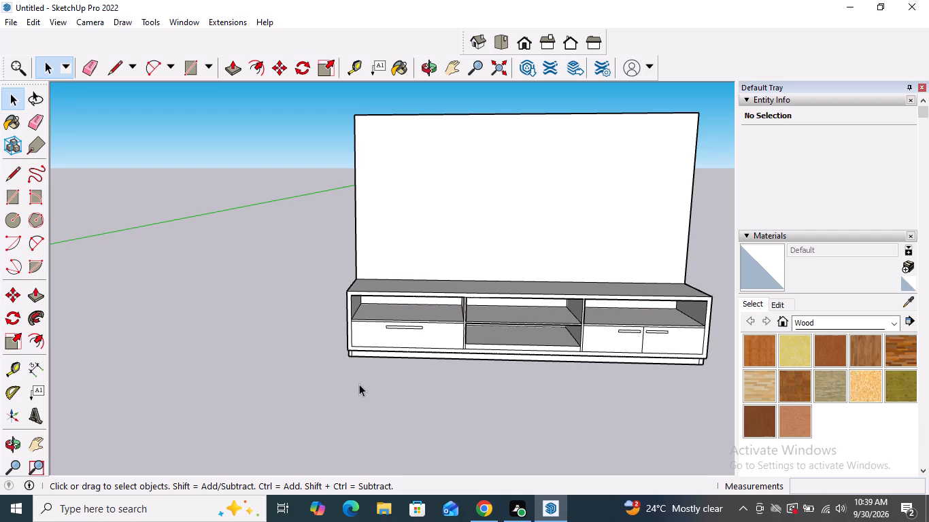
pyautogui.scroll(7, 432, 305)
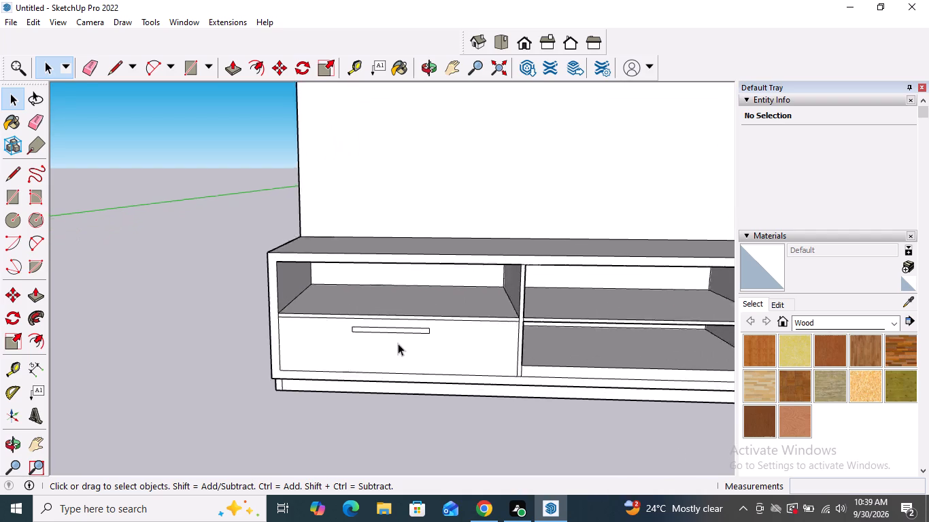
pyautogui.scroll(5, 398, 343)
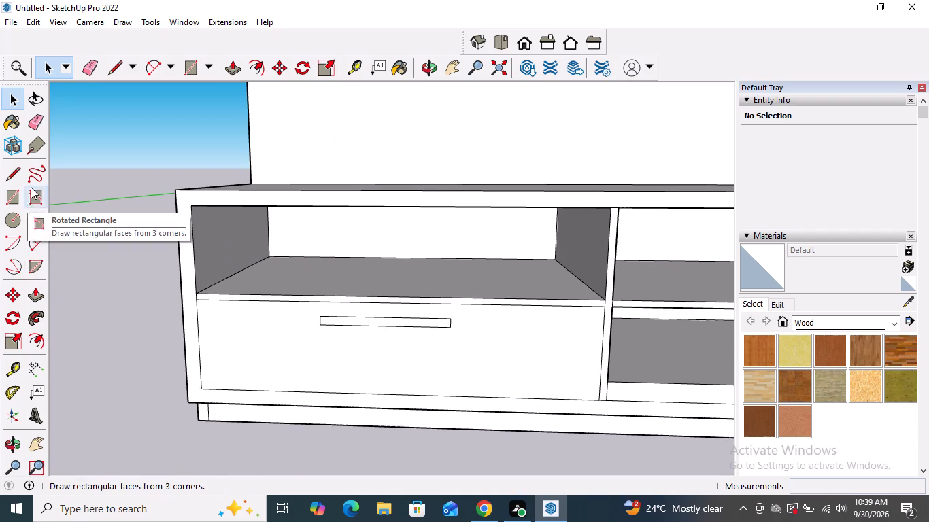
pyautogui.click(27, 301)
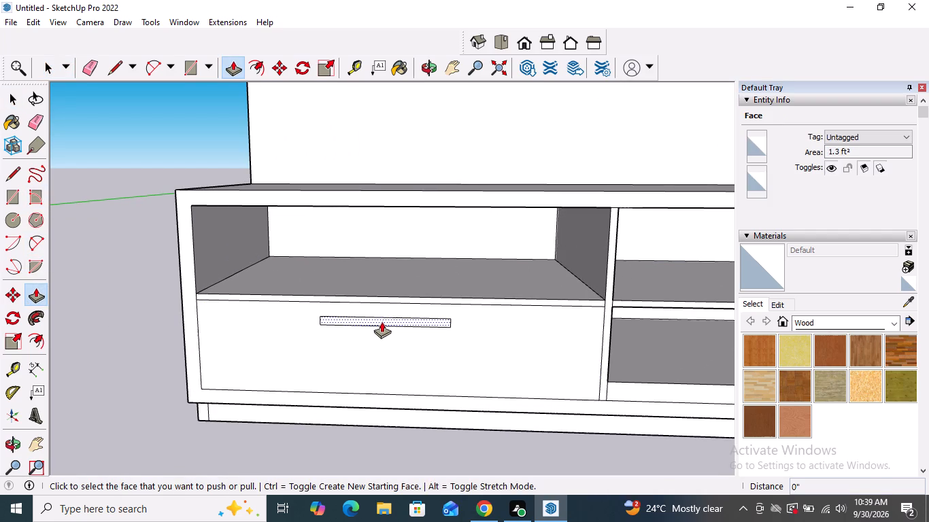
pyautogui.click(382, 322)
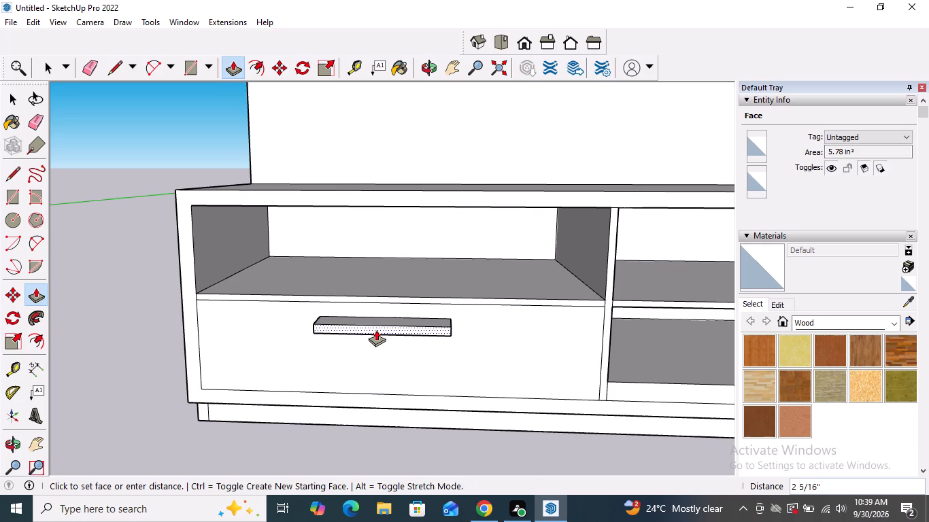
pyautogui.moveTo(377, 328); pyautogui.dragTo(198, 309, button='middle')
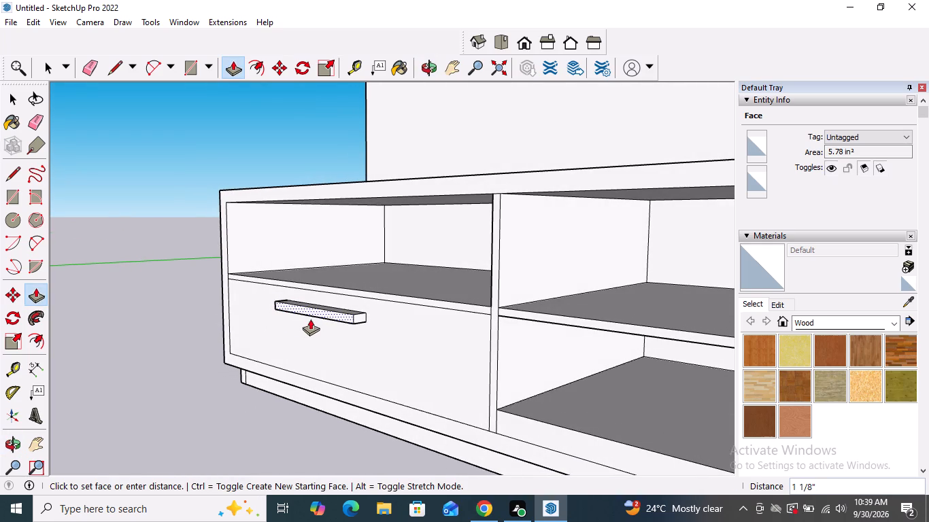
pyautogui.click(311, 317)
# Push/Pull both handle rectangles on the right door fronts outward by the same 1 1/16", keeping the door faces flush.
pyautogui.scroll(-4, 258, 290)
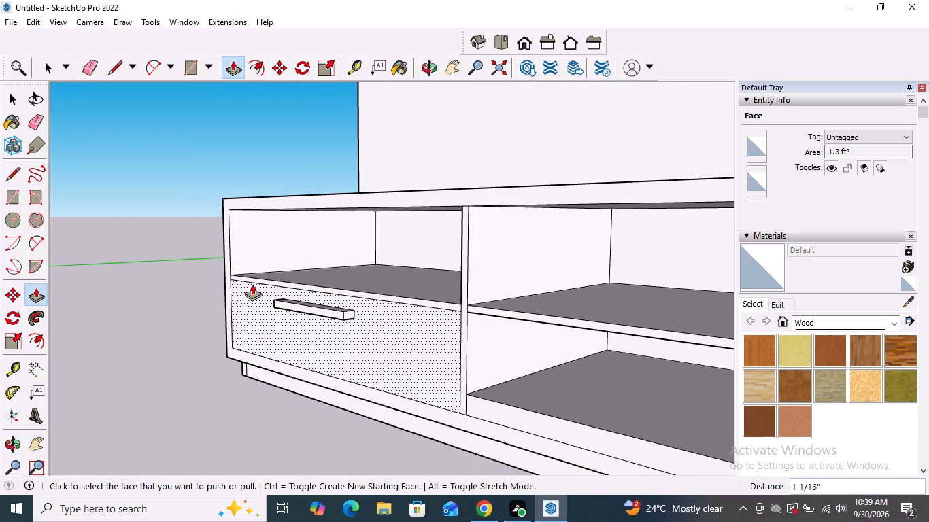
pyautogui.scroll(-10, 252, 284)
pyautogui.scroll(4, 499, 320)
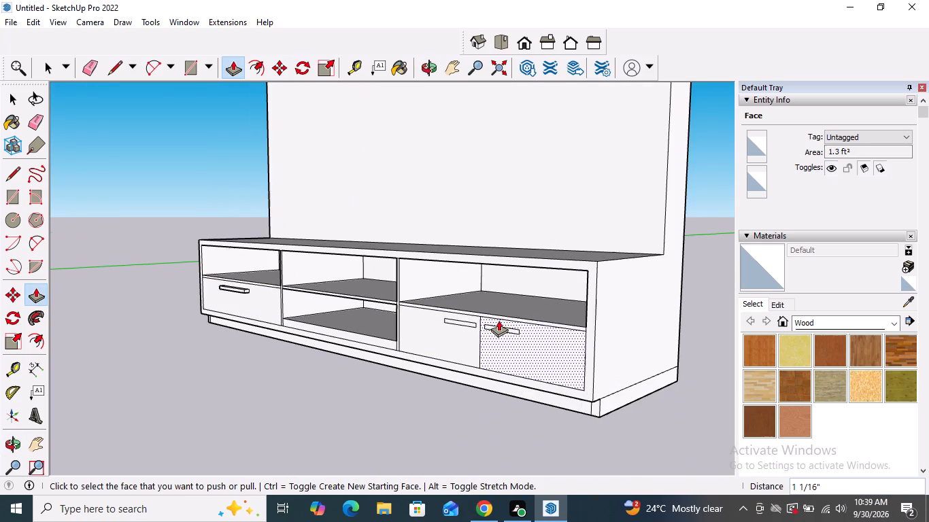
pyautogui.scroll(9, 499, 320)
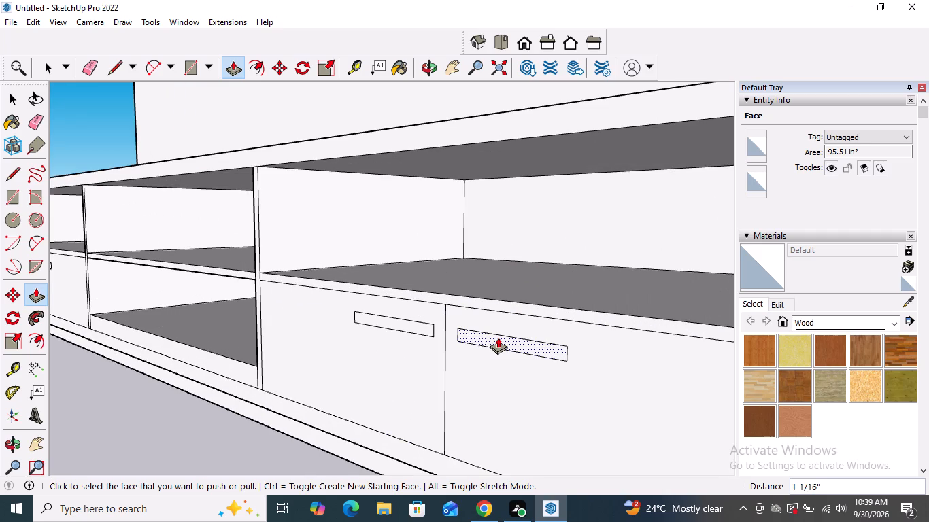
pyautogui.doubleClick(498, 337)
pyautogui.doubleClick(420, 322)
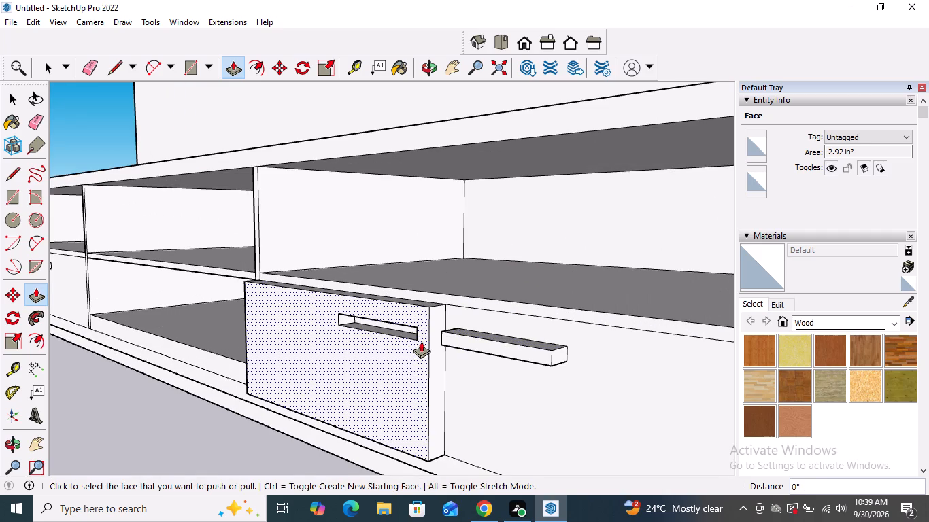
pyautogui.hotkey('ctrl', 'z')
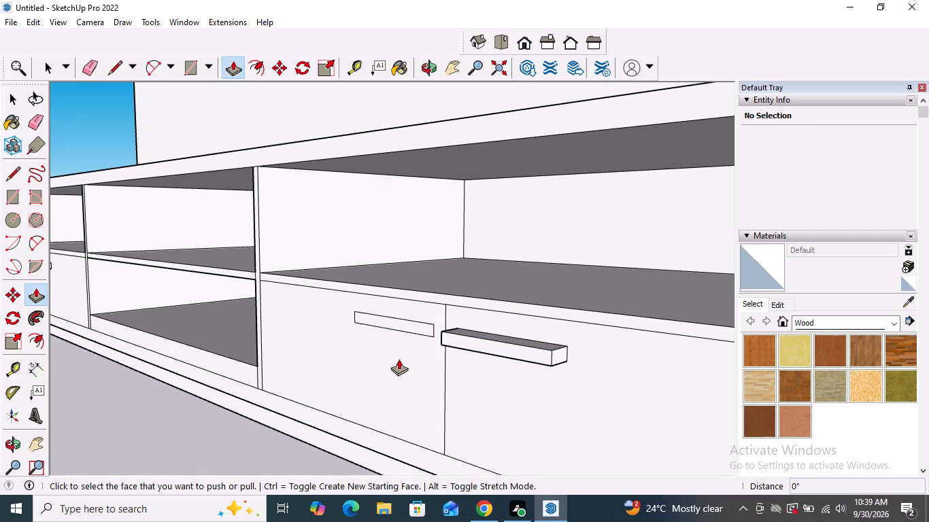
pyautogui.doubleClick(409, 323)
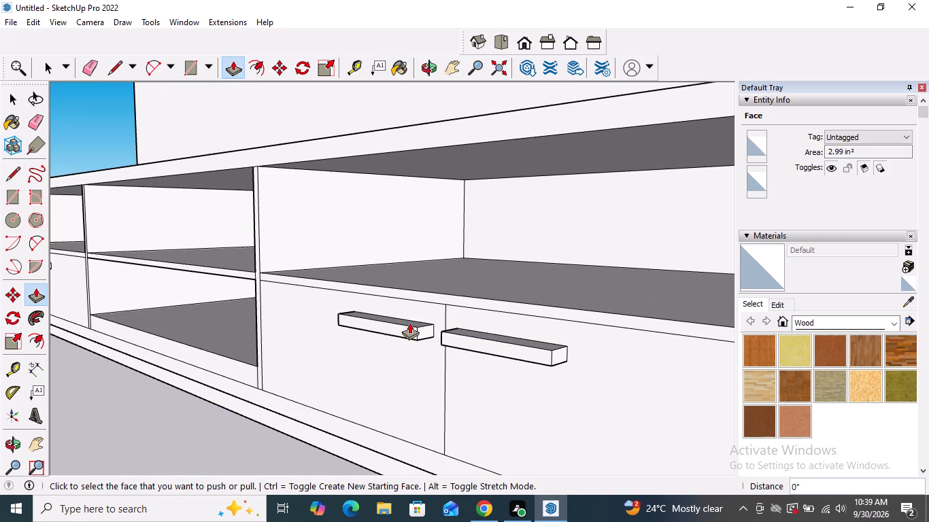
pyautogui.press('space')
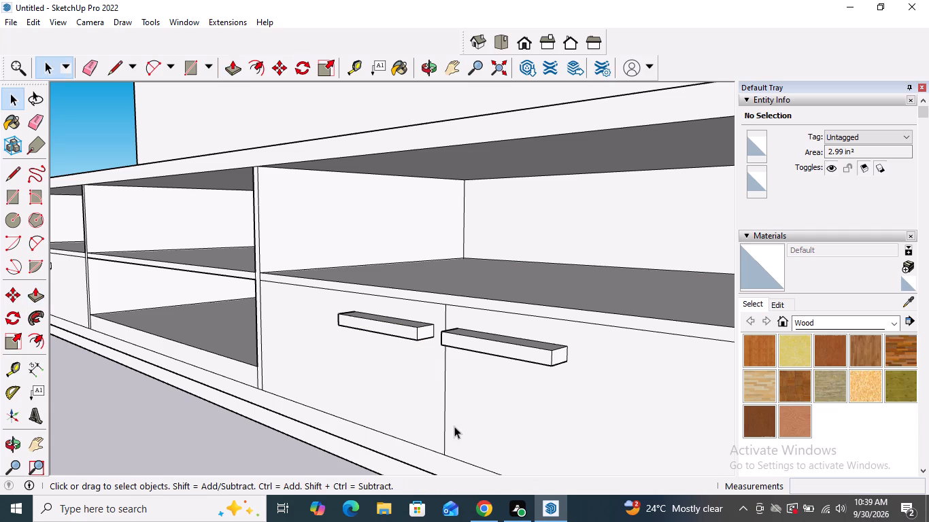
pyautogui.scroll(-5, 492, 393)
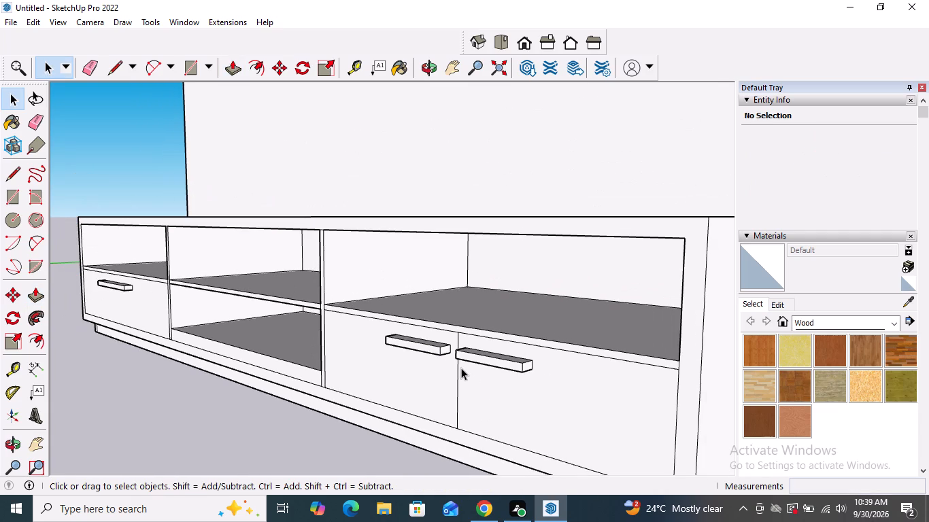
pyautogui.scroll(-5, 461, 313)
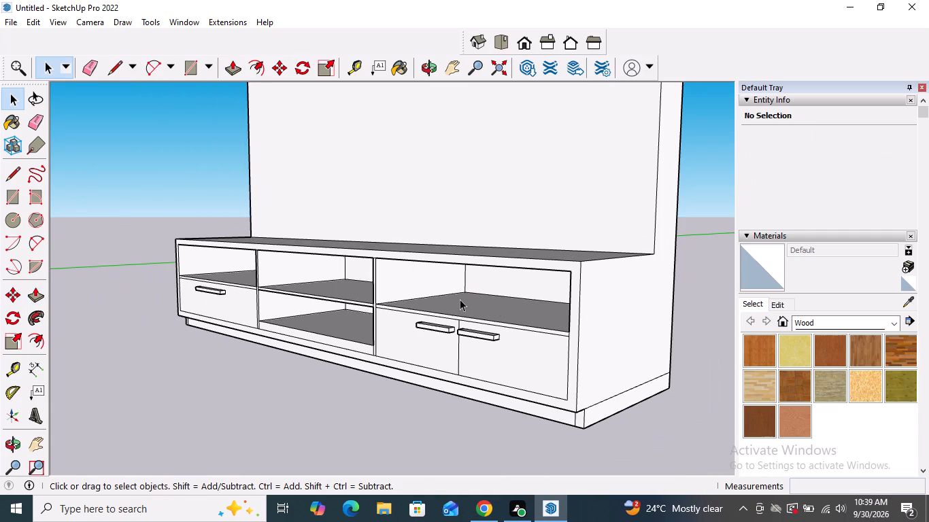
# Draw a vertical line down the back panel's front face, from its top edge to the lower box, about one-fifth in from the left side.
pyautogui.scroll(-4, 460, 299)
pyautogui.moveTo(443, 318); pyautogui.dragTo(645, 366, button='middle')
pyautogui.scroll(-3, 508, 379)
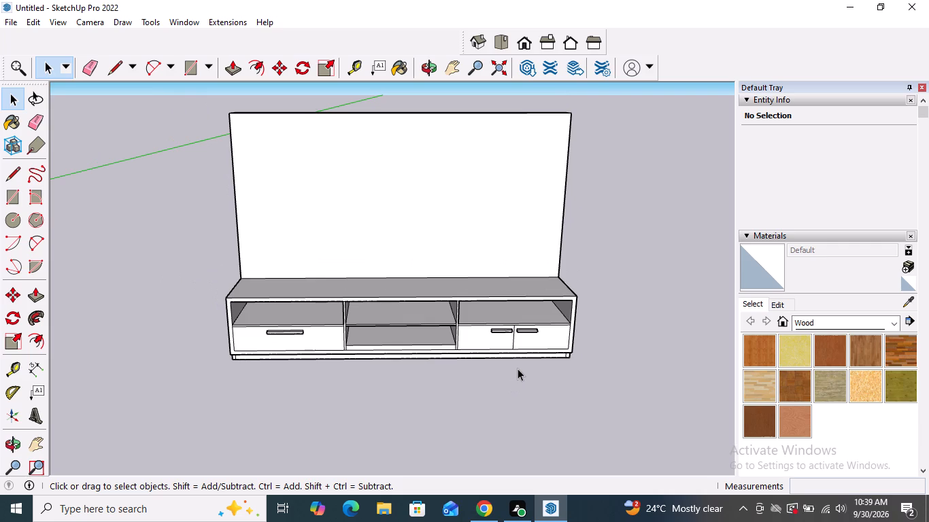
pyautogui.scroll(-5, 528, 372)
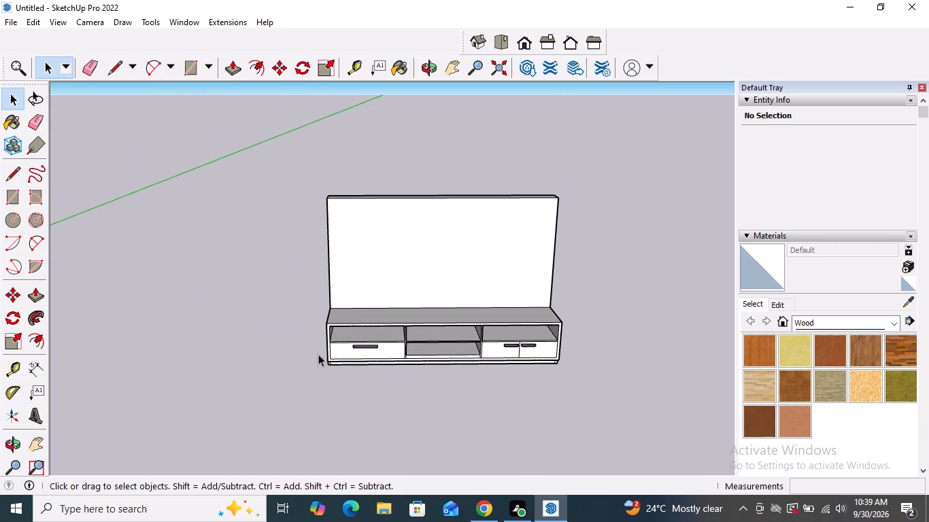
pyautogui.moveTo(419, 354); pyautogui.dragTo(558, 348, button='middle')
pyautogui.scroll(3, 380, 331)
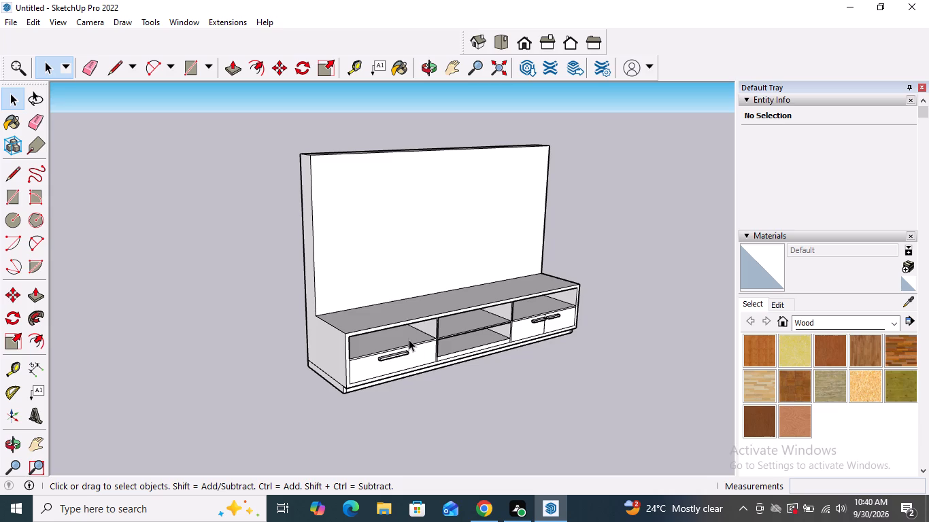
pyautogui.click(12, 180)
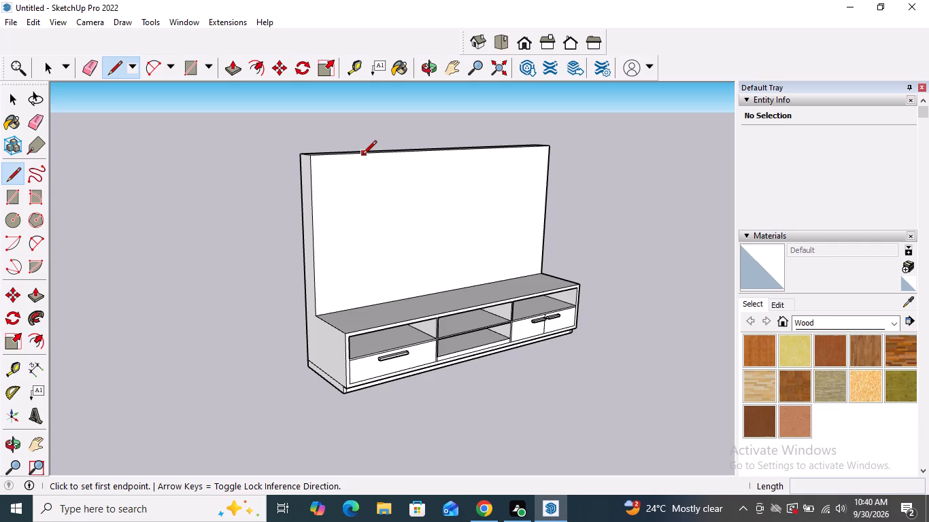
pyautogui.click(361, 156)
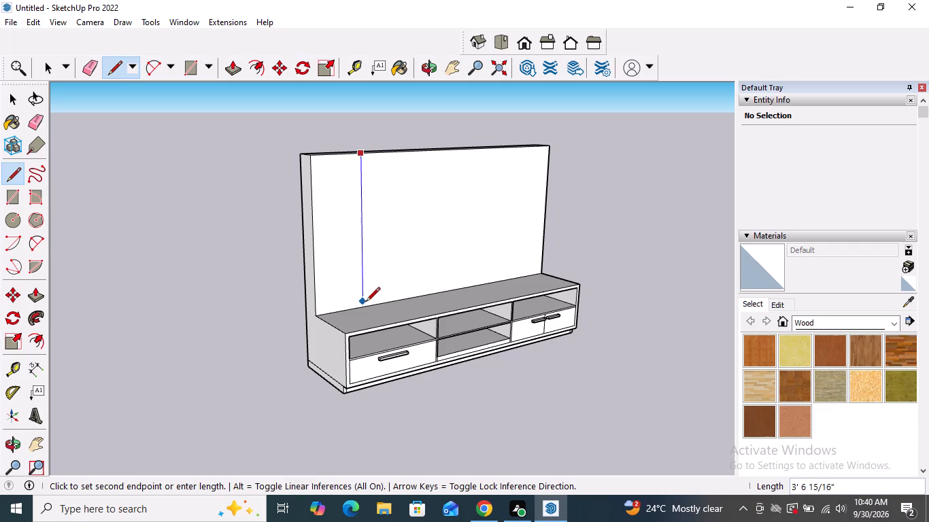
pyautogui.click(366, 306)
pyautogui.press('space')
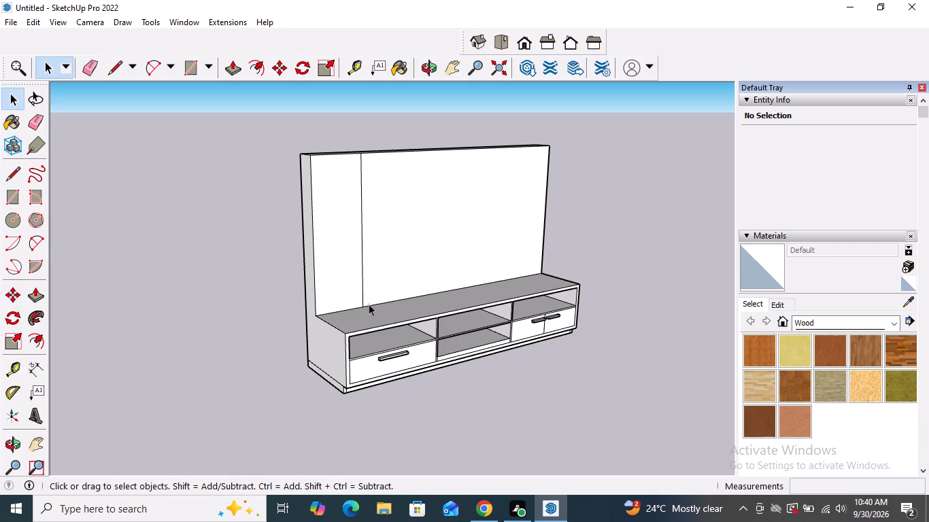
# Draw a second vertical line about 3' 9" long on the back panel, close to its left edge, down to the box top.
pyautogui.scroll(-3, 366, 303)
pyautogui.moveTo(438, 258); pyautogui.dragTo(328, 236, button='middle')
pyautogui.scroll(6, 335, 236)
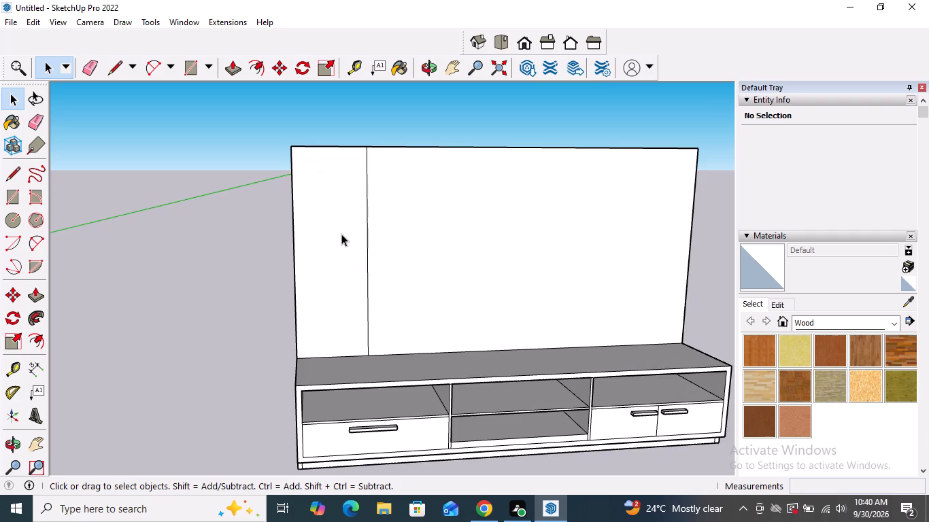
pyautogui.scroll(2, 341, 234)
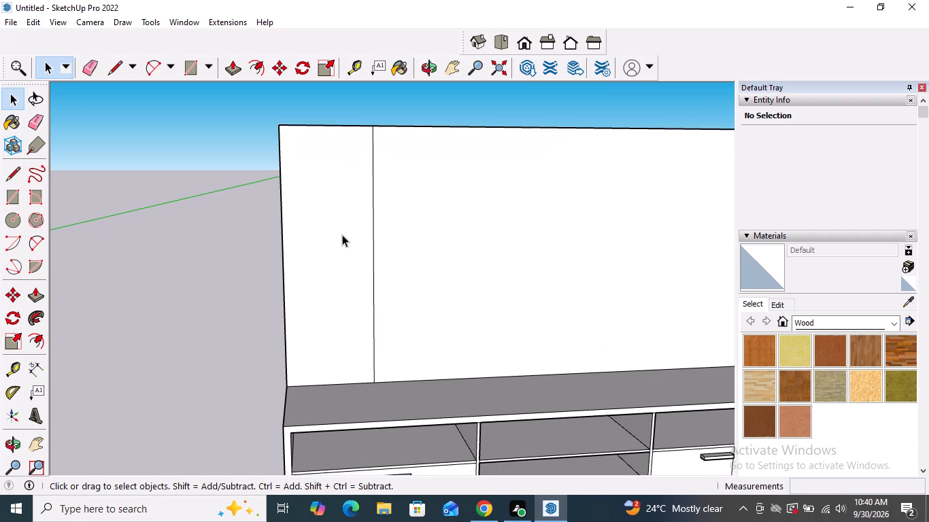
pyautogui.click(16, 179)
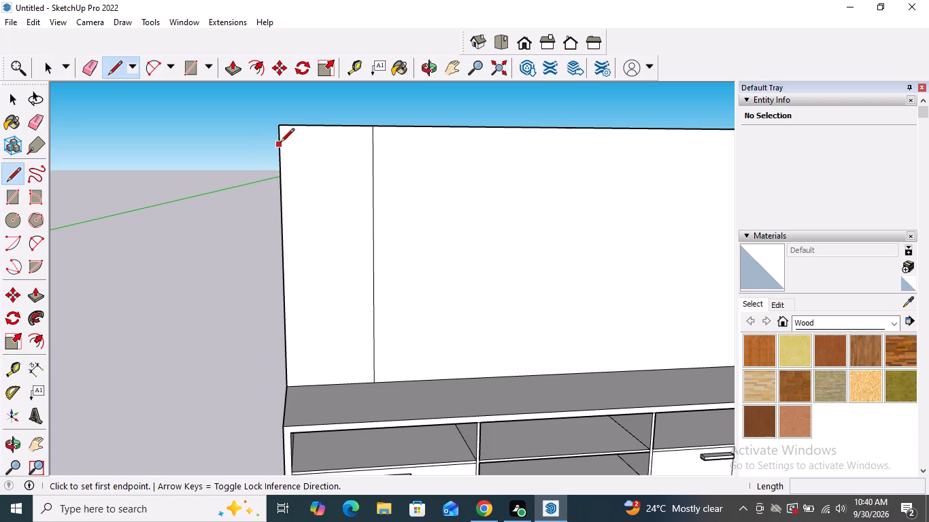
pyautogui.scroll(7, 292, 129)
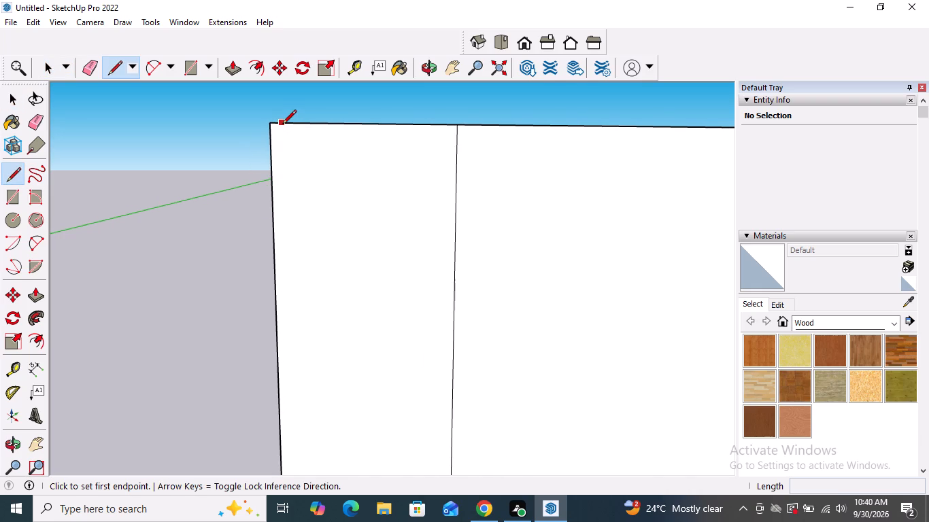
pyautogui.click(282, 125)
pyautogui.scroll(-8, 282, 163)
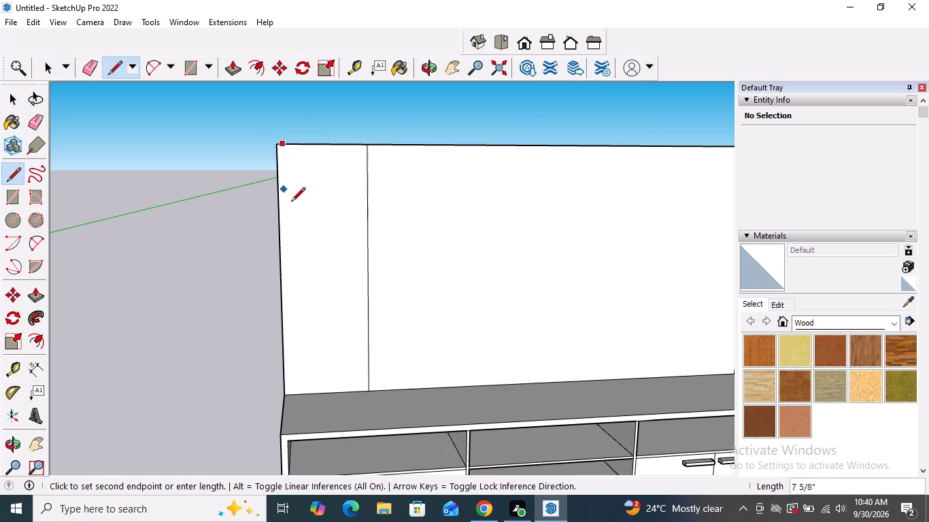
pyautogui.scroll(1, 295, 391)
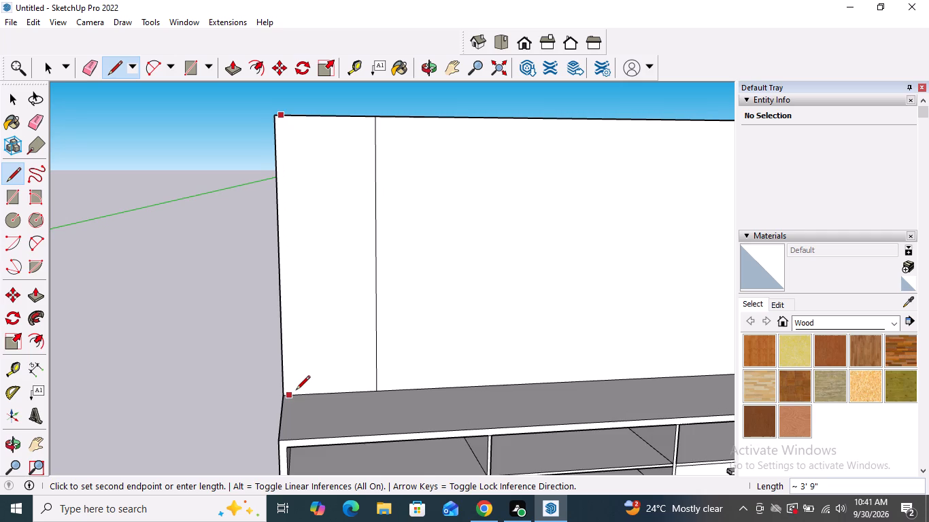
pyautogui.scroll(4, 296, 391)
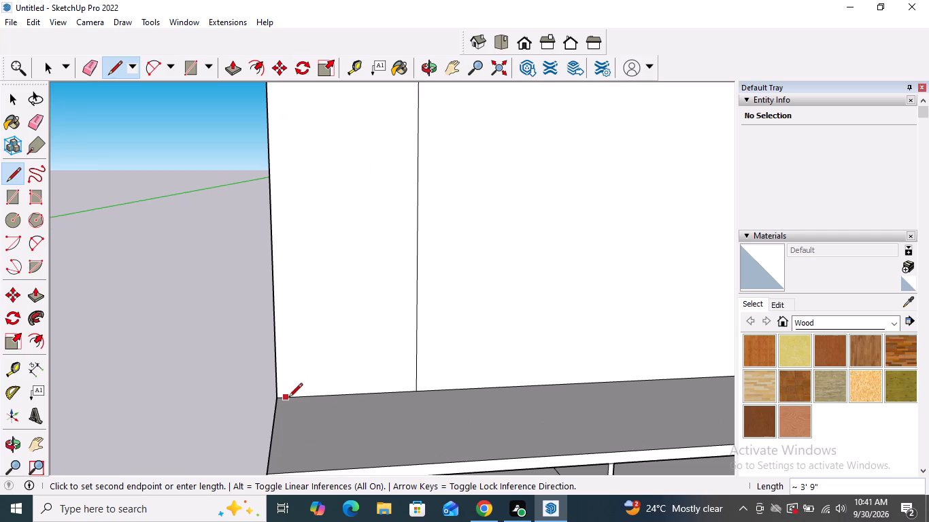
pyautogui.click(288, 398)
pyautogui.scroll(-2, 301, 387)
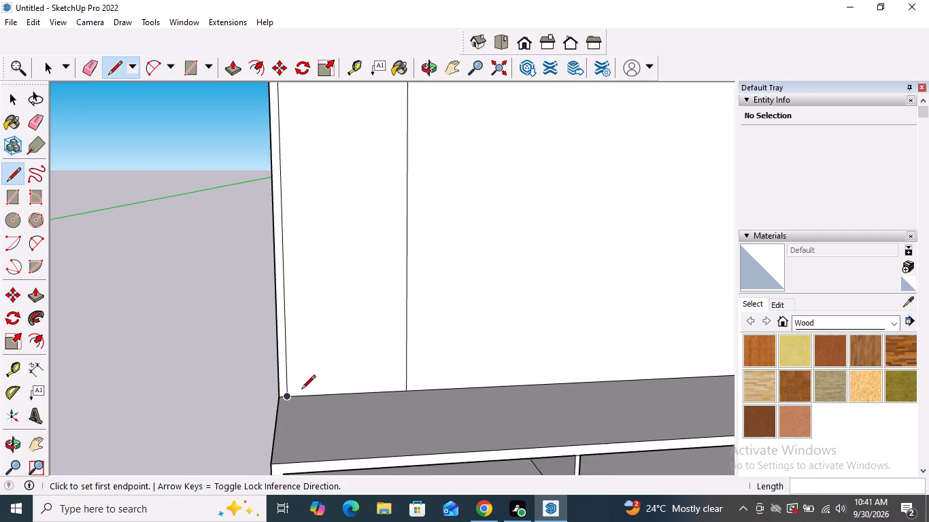
pyautogui.scroll(-3, 301, 390)
pyautogui.press('space')
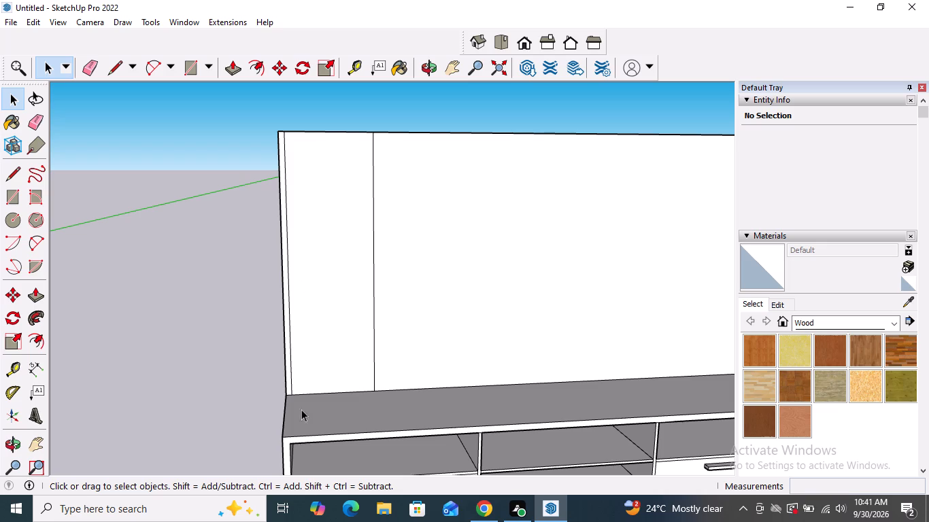
# Move the vertical line beside the back panel's left edge about 3/8" inward.
pyautogui.scroll(7, 297, 385)
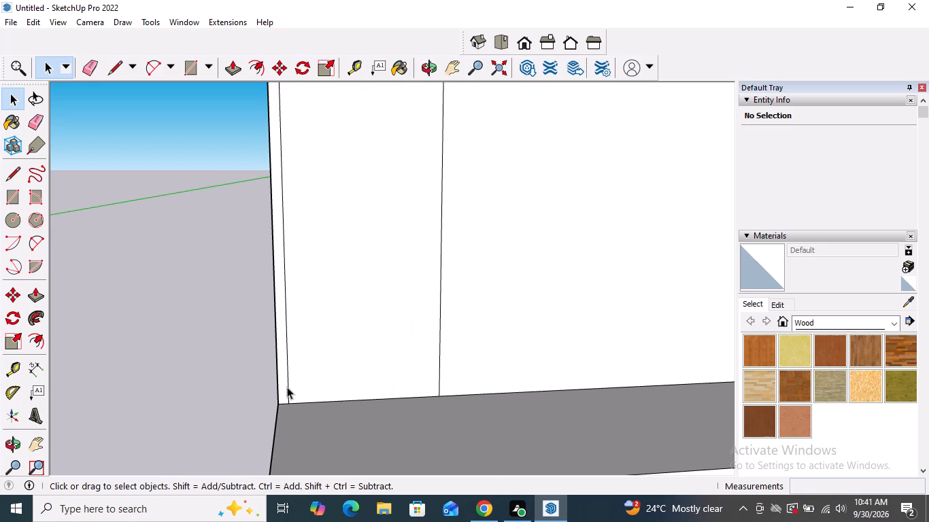
pyautogui.click(287, 387)
pyautogui.press('m')
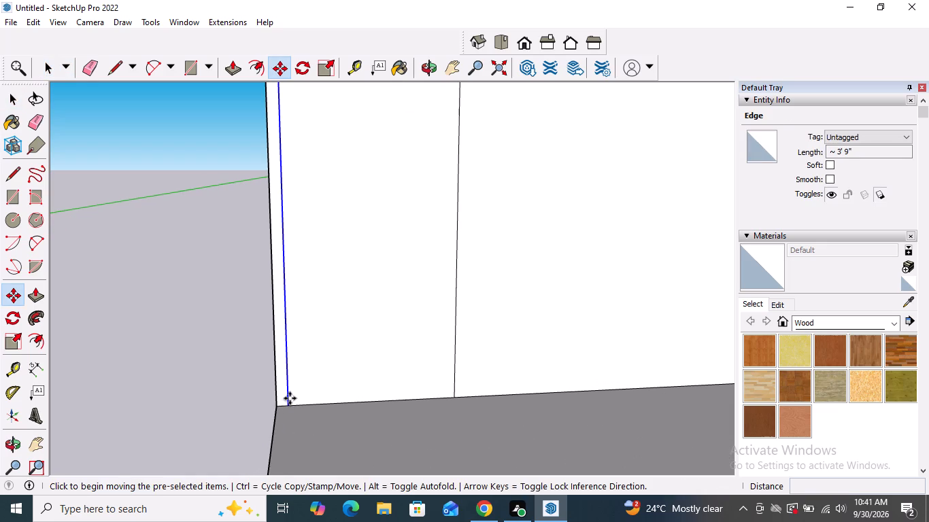
pyautogui.scroll(10, 285, 403)
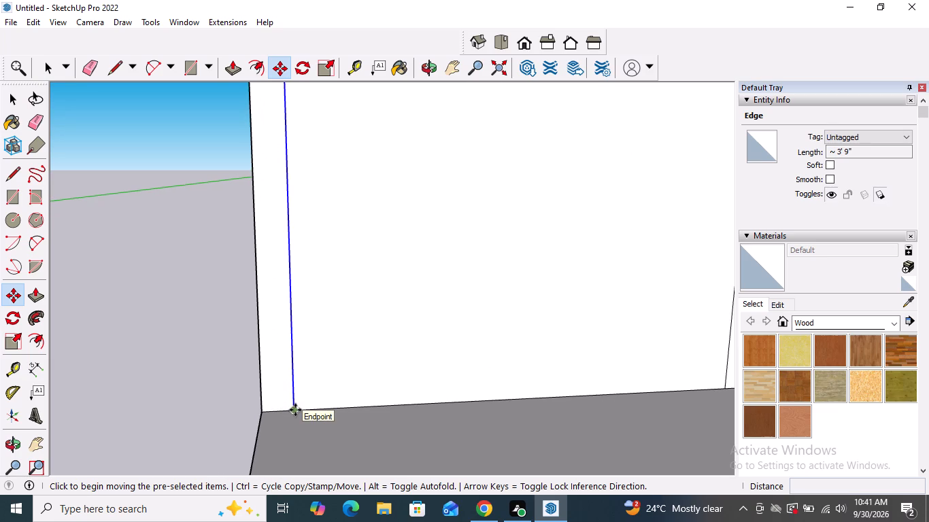
pyautogui.click(295, 410)
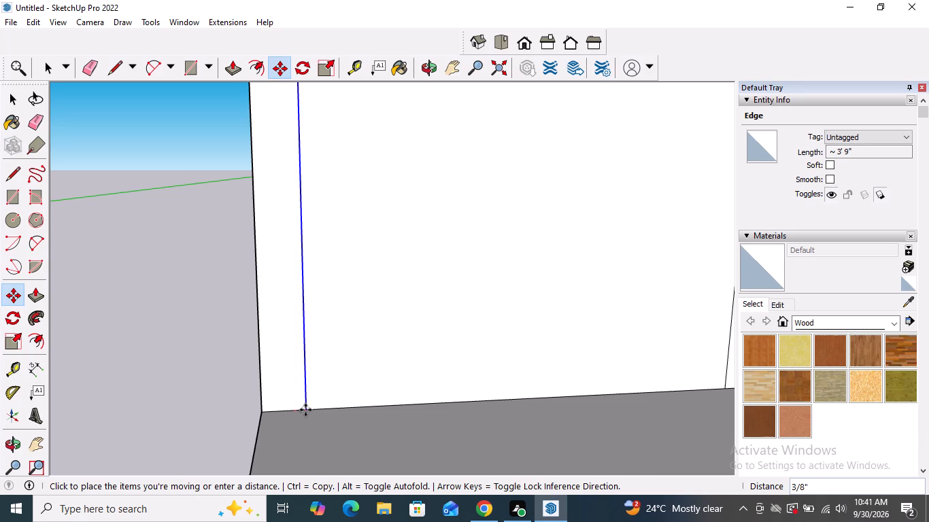
pyautogui.click(305, 410)
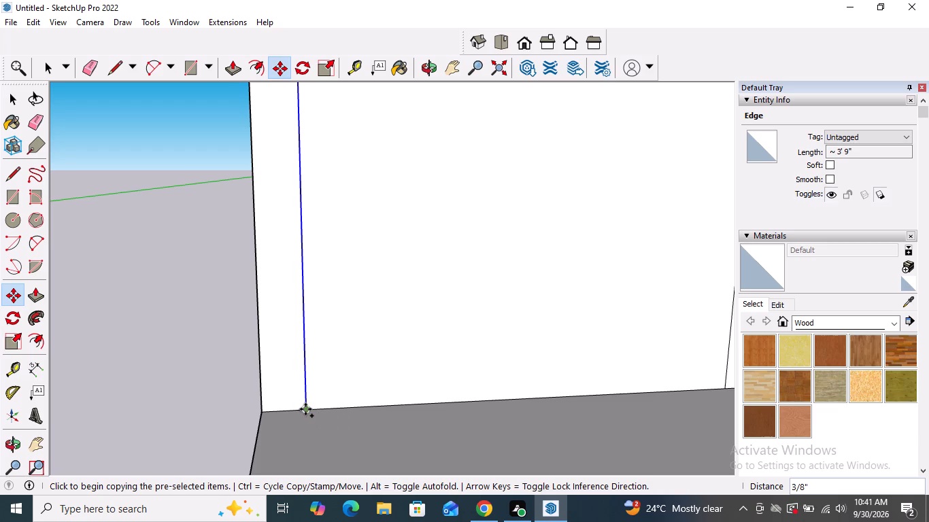
# Copy that vertical line a short distance inward along the panel's base to form a narrow full-height strip.
pyautogui.click(305, 409)
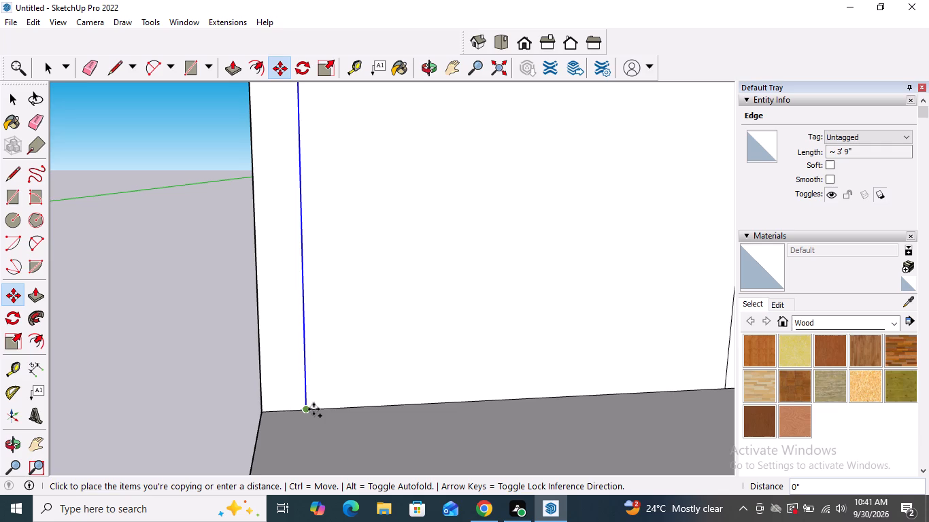
pyautogui.scroll(4, 314, 409)
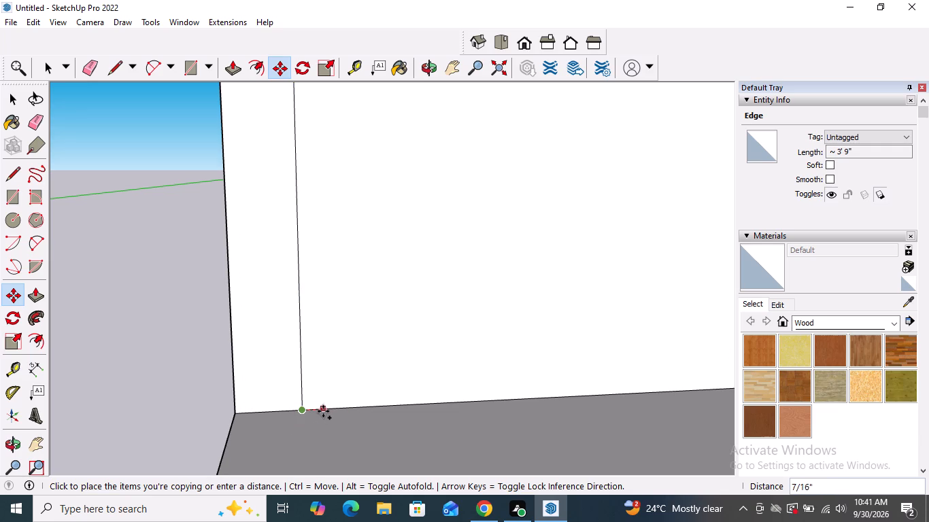
pyautogui.scroll(5, 320, 411)
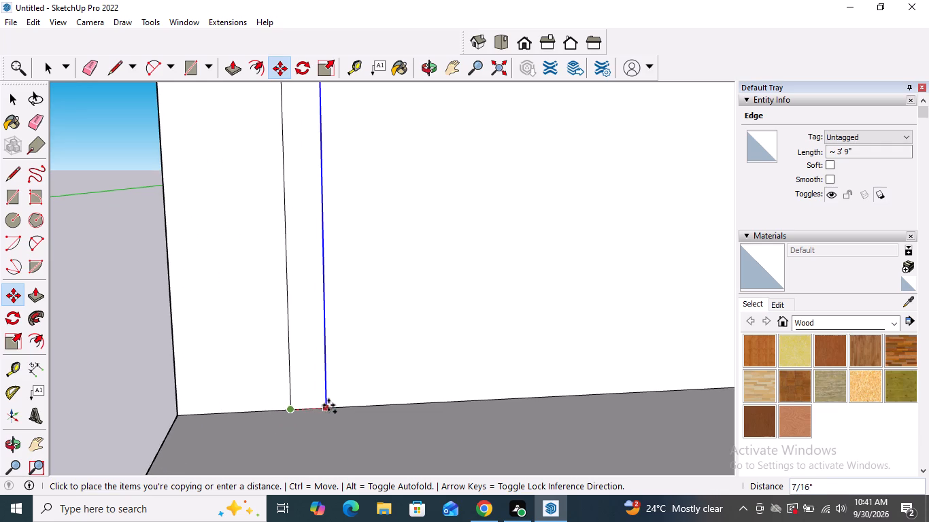
pyautogui.click(335, 405)
pyautogui.scroll(-12, 379, 430)
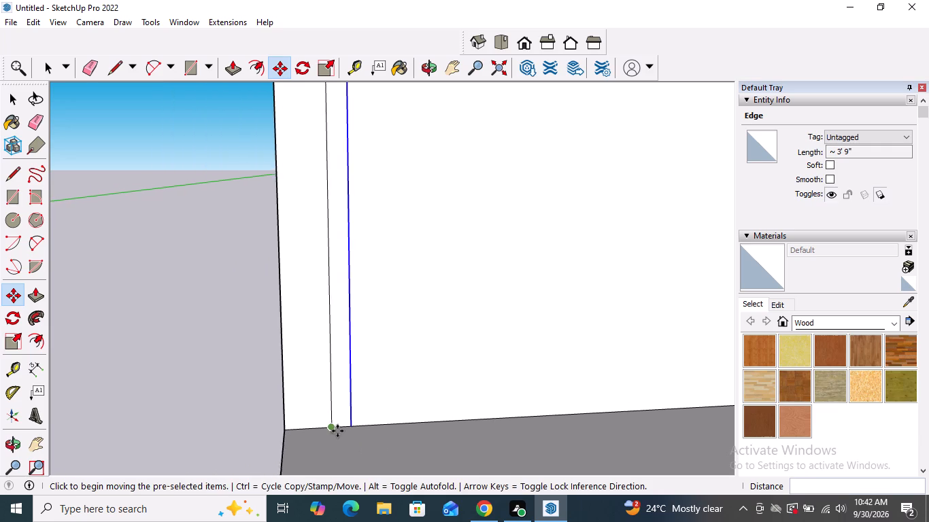
pyautogui.scroll(-16, 337, 431)
pyautogui.scroll(-2, 249, 432)
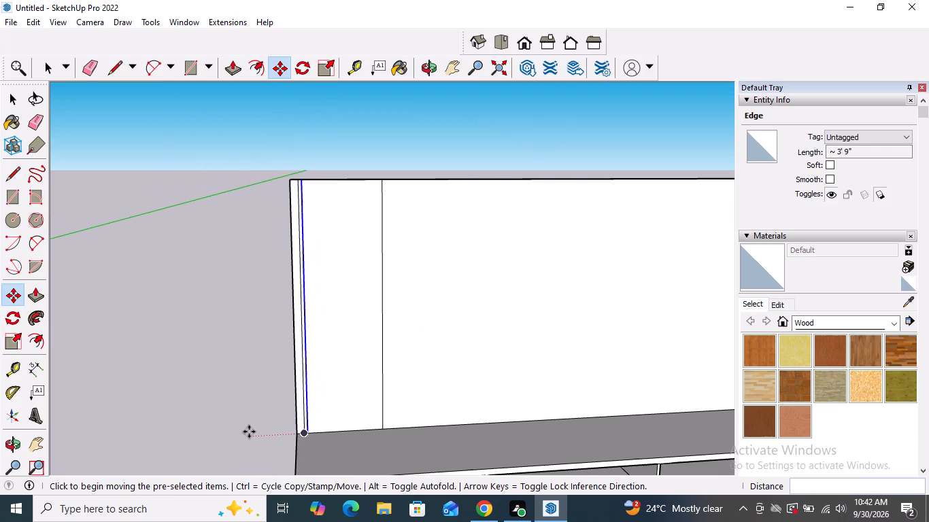
pyautogui.press('space')
pyautogui.press('space')
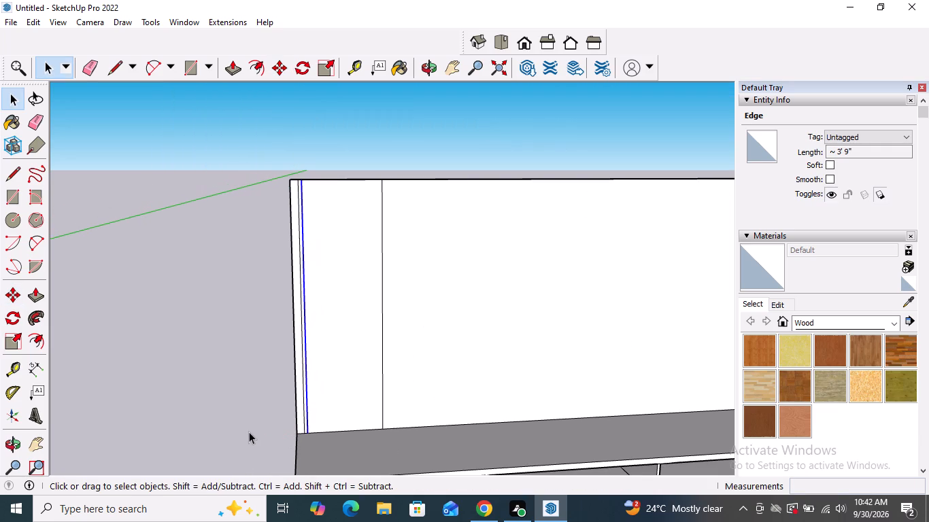
pyautogui.press('Escape')
pyautogui.click(248, 431)
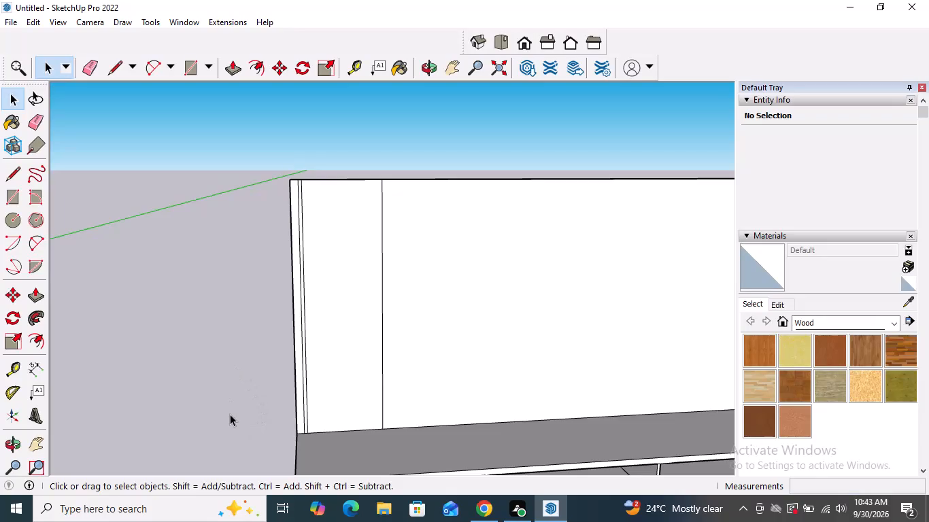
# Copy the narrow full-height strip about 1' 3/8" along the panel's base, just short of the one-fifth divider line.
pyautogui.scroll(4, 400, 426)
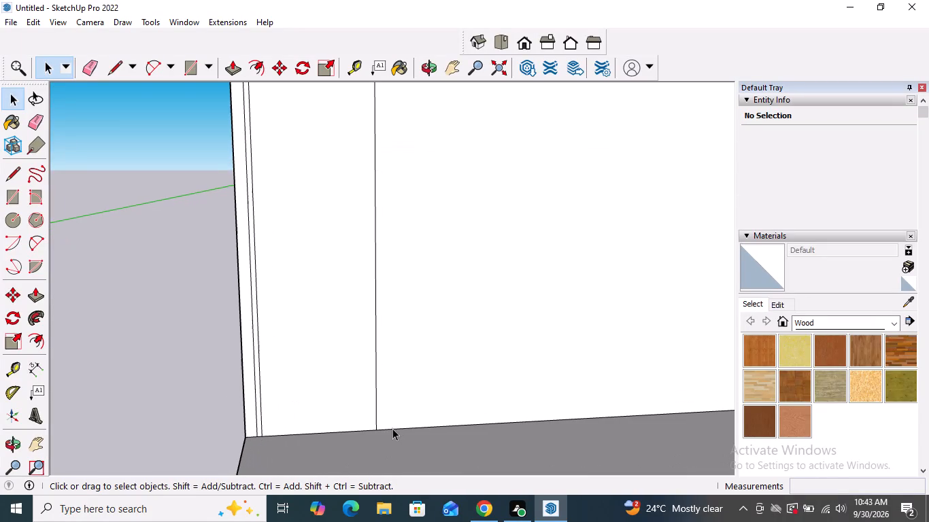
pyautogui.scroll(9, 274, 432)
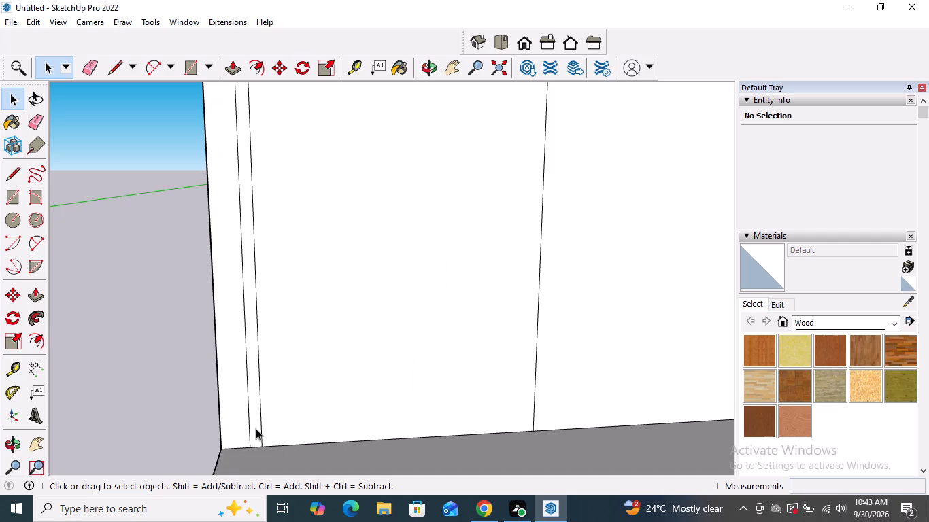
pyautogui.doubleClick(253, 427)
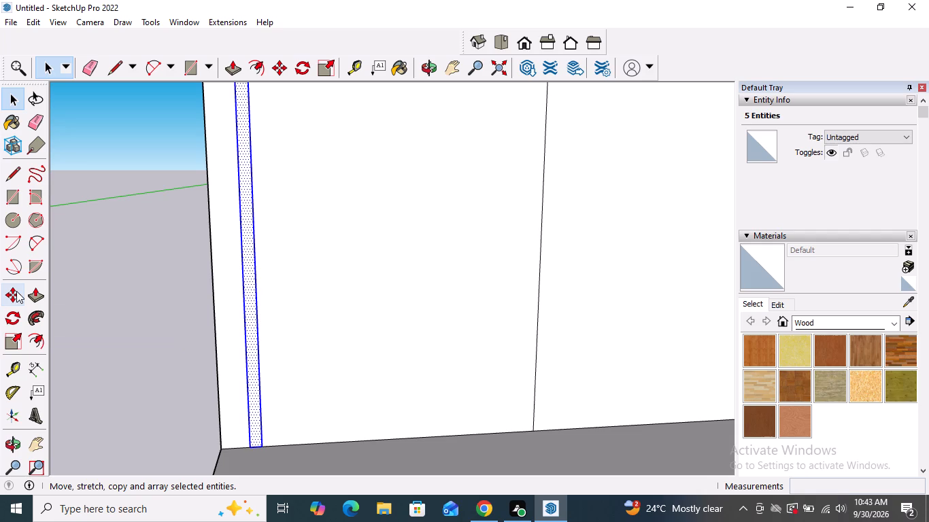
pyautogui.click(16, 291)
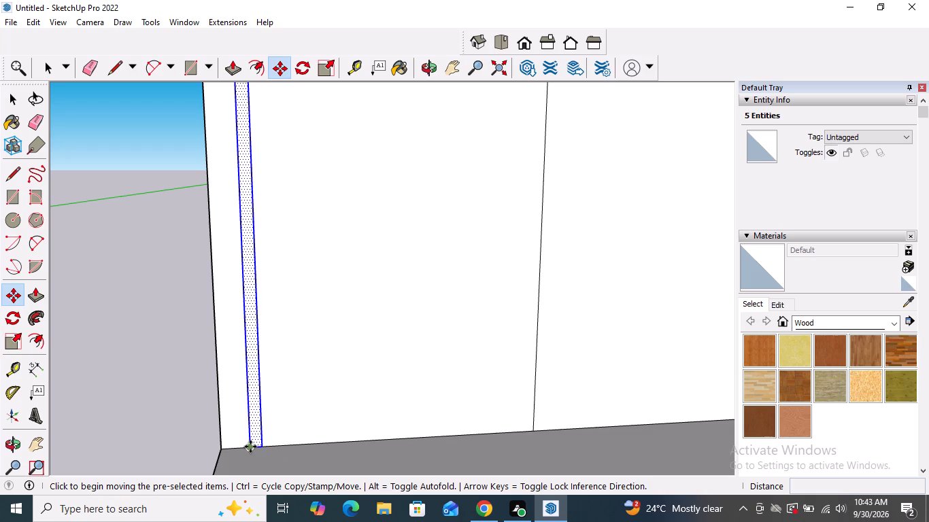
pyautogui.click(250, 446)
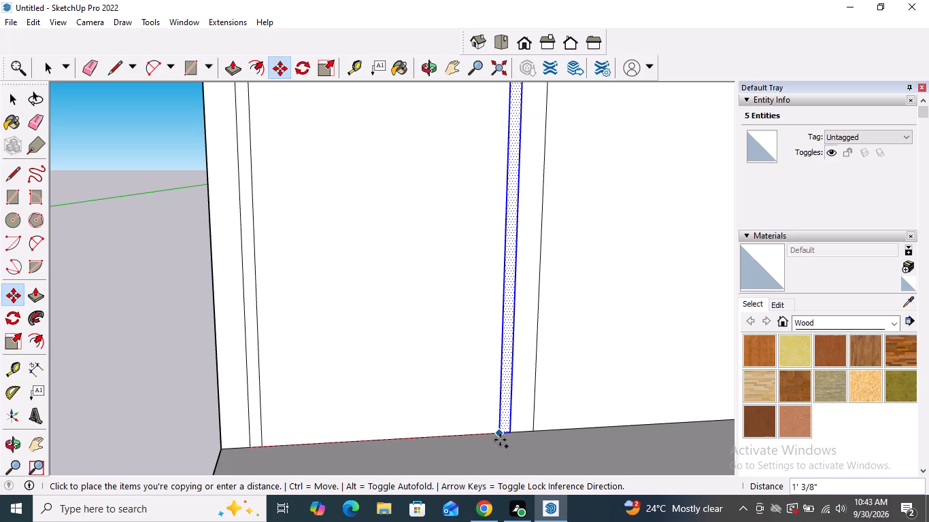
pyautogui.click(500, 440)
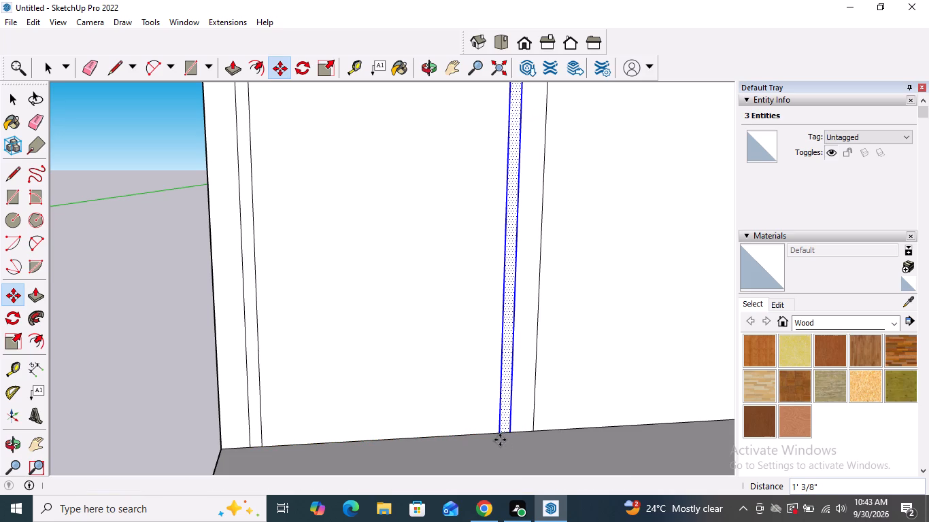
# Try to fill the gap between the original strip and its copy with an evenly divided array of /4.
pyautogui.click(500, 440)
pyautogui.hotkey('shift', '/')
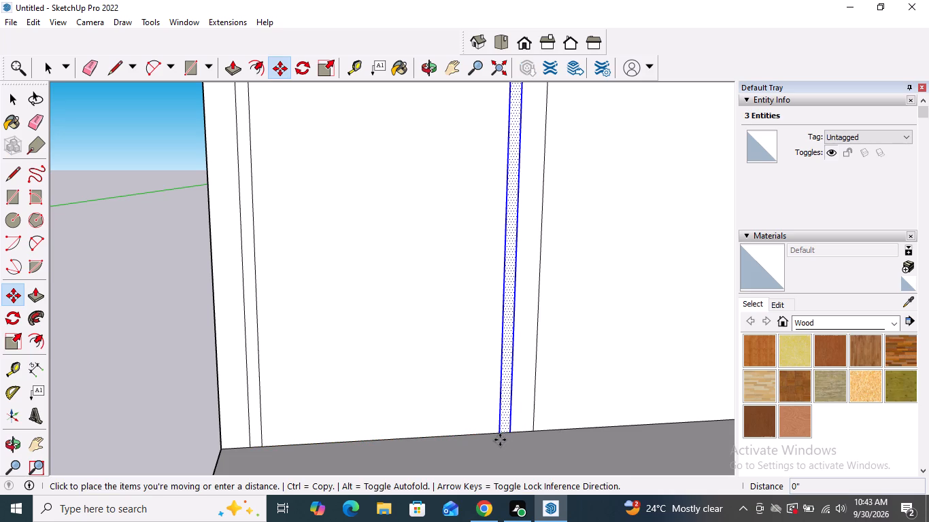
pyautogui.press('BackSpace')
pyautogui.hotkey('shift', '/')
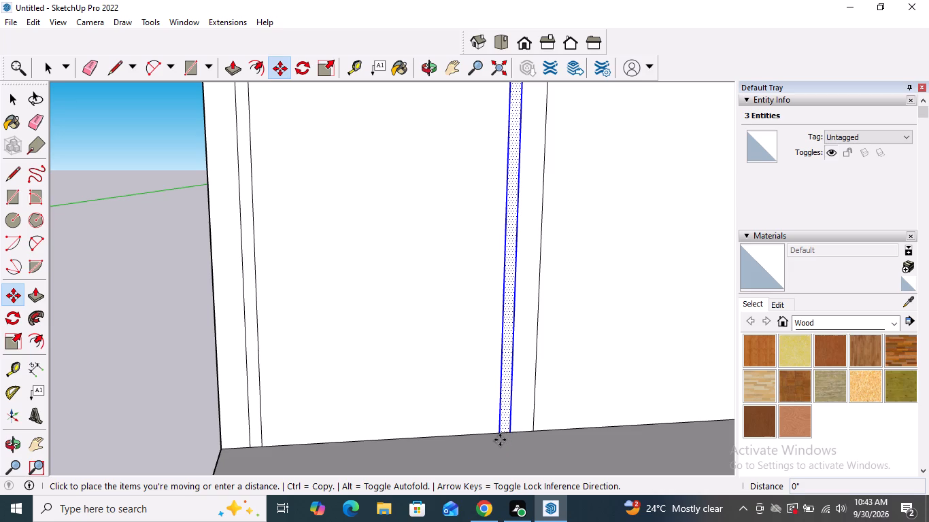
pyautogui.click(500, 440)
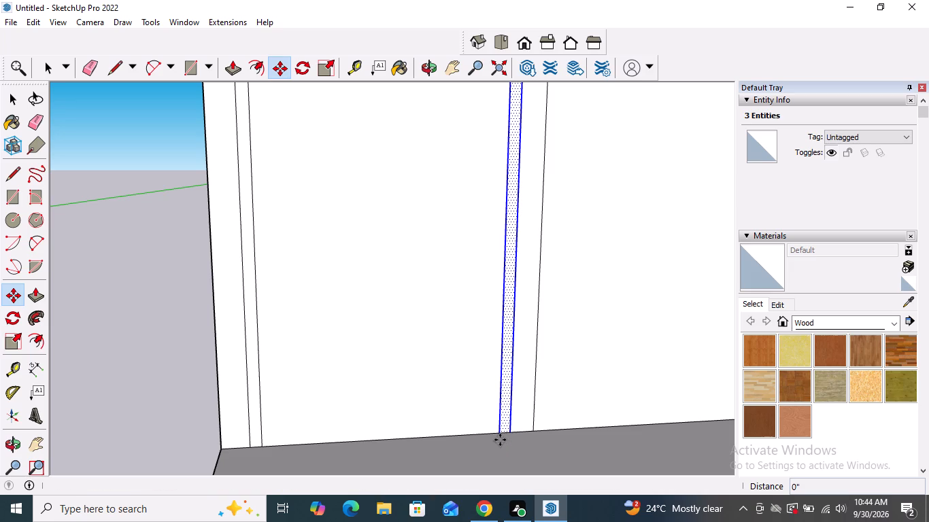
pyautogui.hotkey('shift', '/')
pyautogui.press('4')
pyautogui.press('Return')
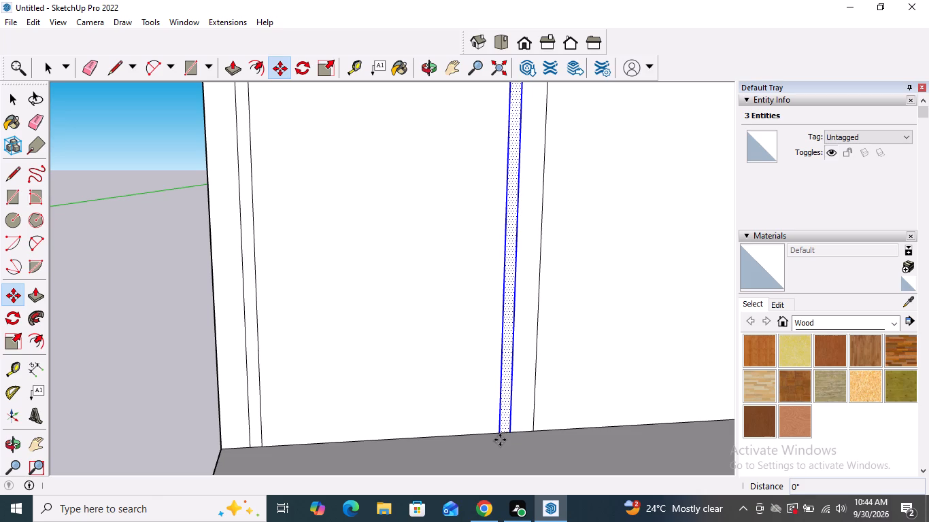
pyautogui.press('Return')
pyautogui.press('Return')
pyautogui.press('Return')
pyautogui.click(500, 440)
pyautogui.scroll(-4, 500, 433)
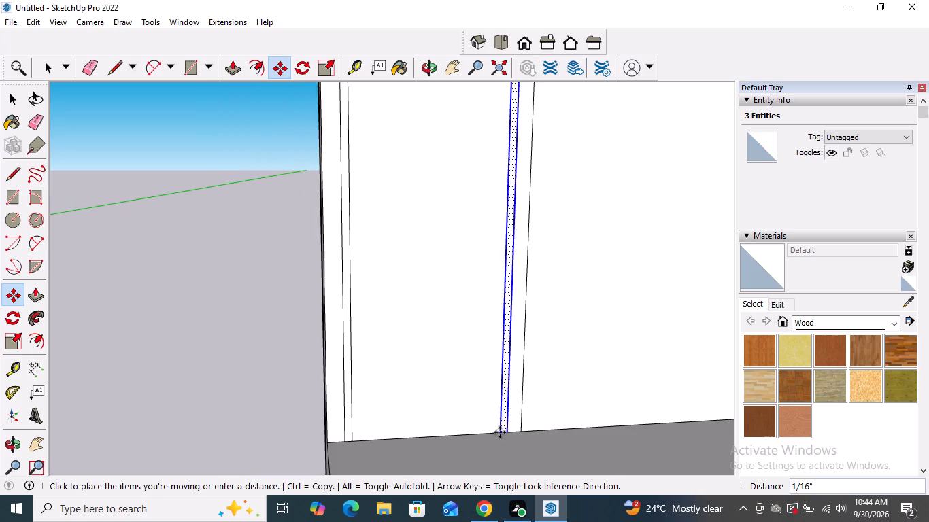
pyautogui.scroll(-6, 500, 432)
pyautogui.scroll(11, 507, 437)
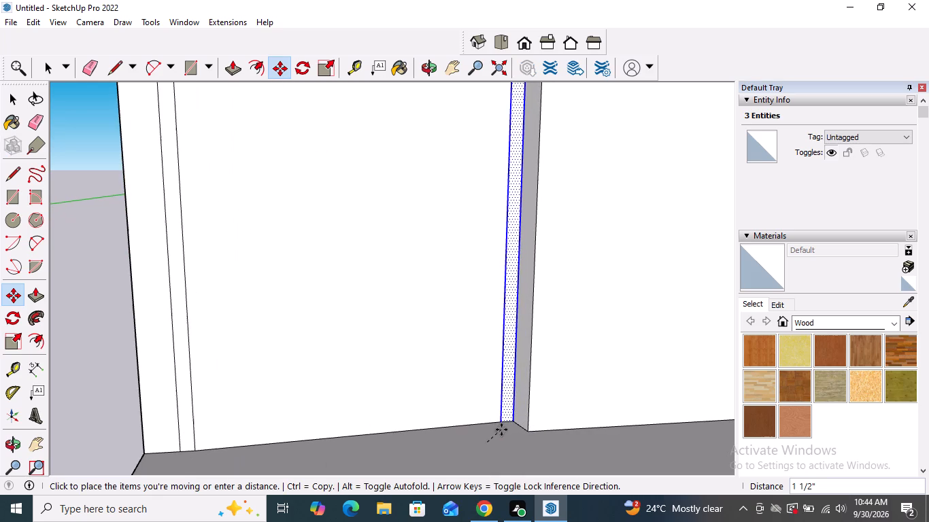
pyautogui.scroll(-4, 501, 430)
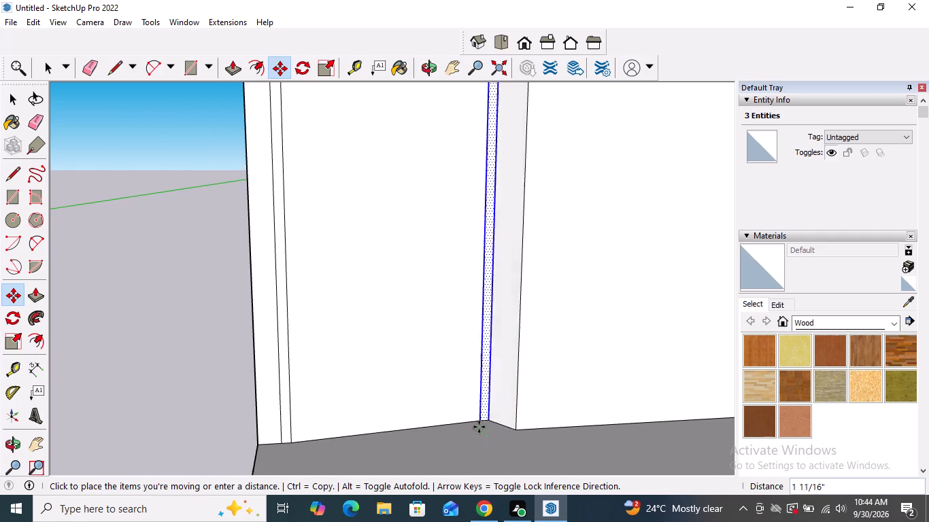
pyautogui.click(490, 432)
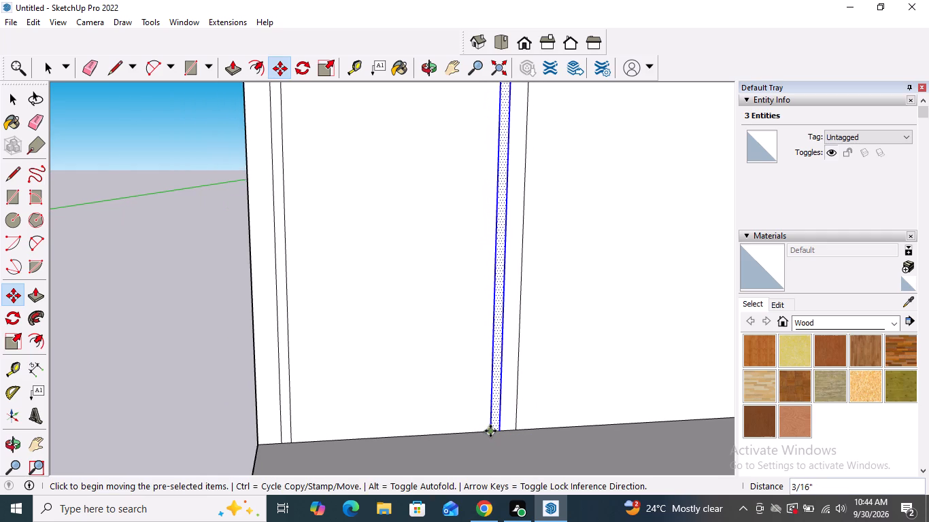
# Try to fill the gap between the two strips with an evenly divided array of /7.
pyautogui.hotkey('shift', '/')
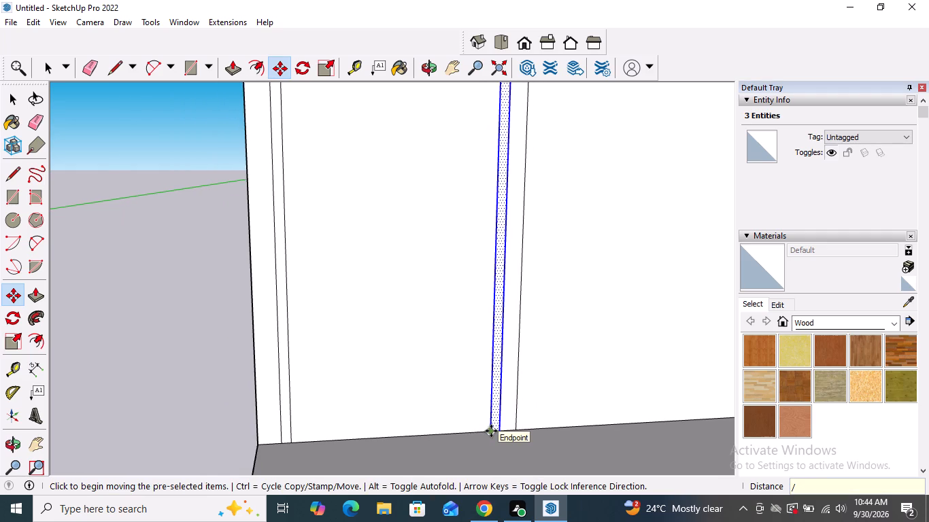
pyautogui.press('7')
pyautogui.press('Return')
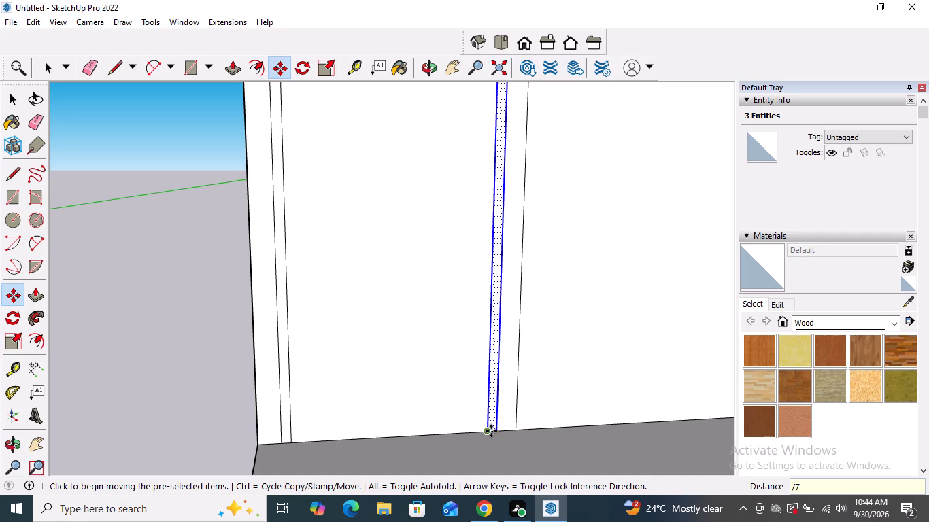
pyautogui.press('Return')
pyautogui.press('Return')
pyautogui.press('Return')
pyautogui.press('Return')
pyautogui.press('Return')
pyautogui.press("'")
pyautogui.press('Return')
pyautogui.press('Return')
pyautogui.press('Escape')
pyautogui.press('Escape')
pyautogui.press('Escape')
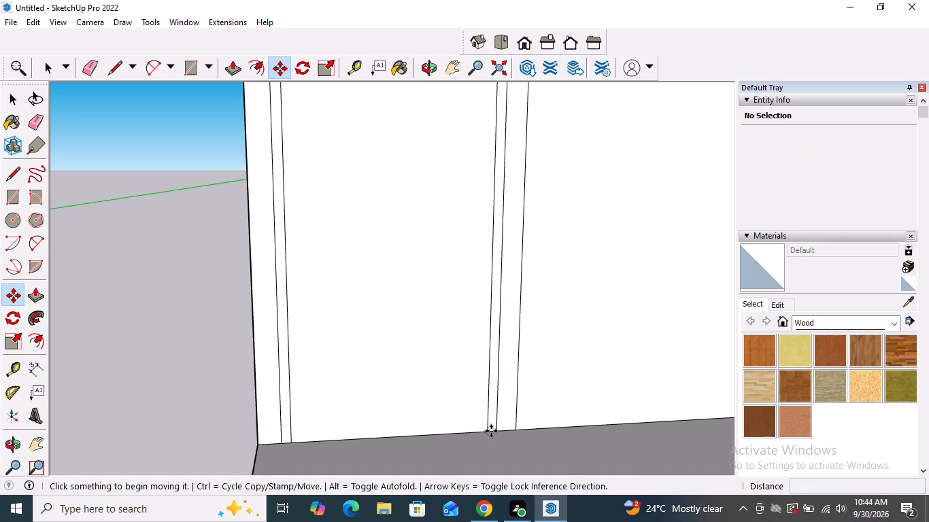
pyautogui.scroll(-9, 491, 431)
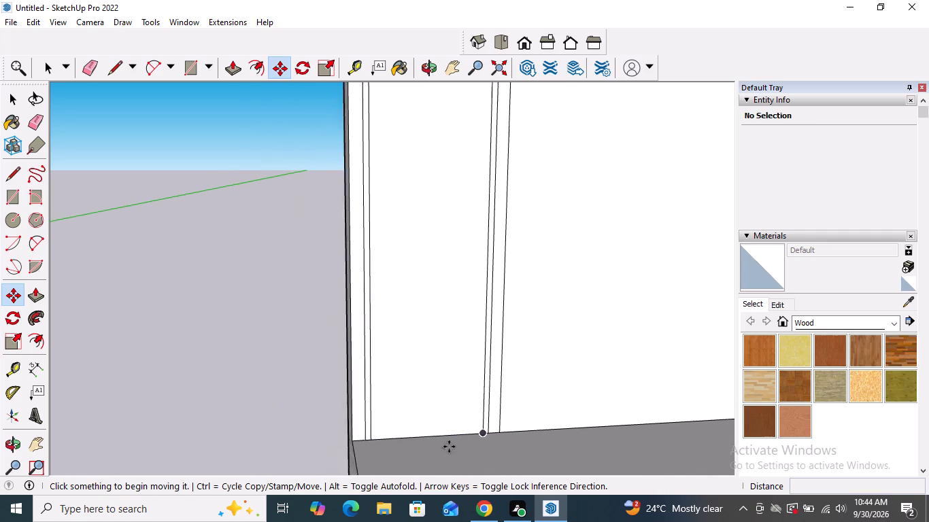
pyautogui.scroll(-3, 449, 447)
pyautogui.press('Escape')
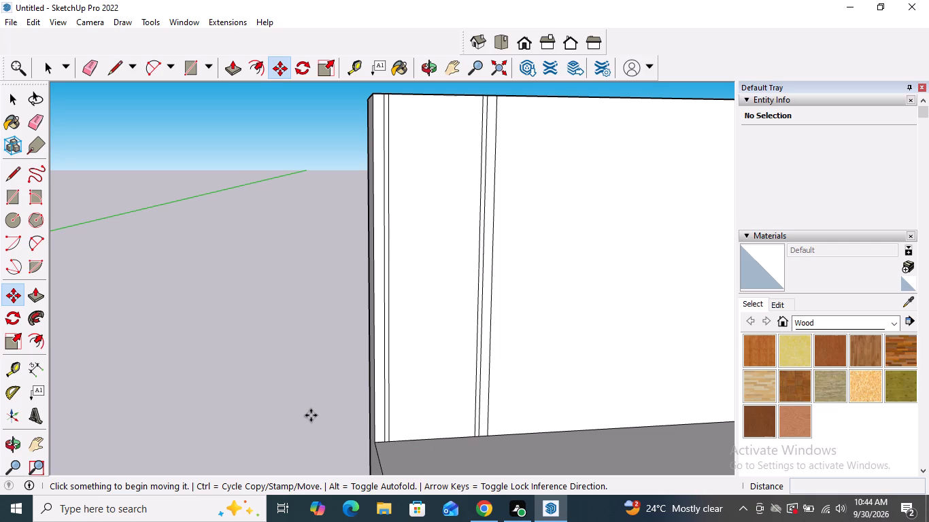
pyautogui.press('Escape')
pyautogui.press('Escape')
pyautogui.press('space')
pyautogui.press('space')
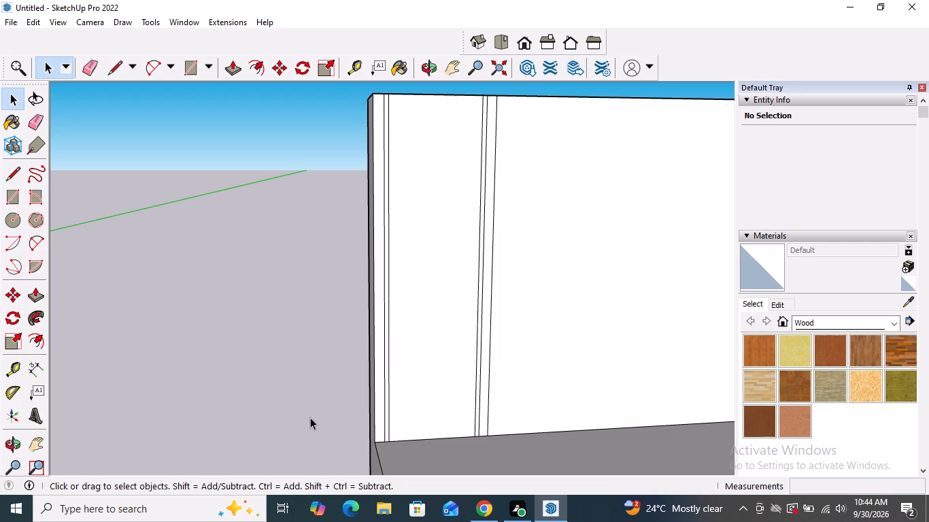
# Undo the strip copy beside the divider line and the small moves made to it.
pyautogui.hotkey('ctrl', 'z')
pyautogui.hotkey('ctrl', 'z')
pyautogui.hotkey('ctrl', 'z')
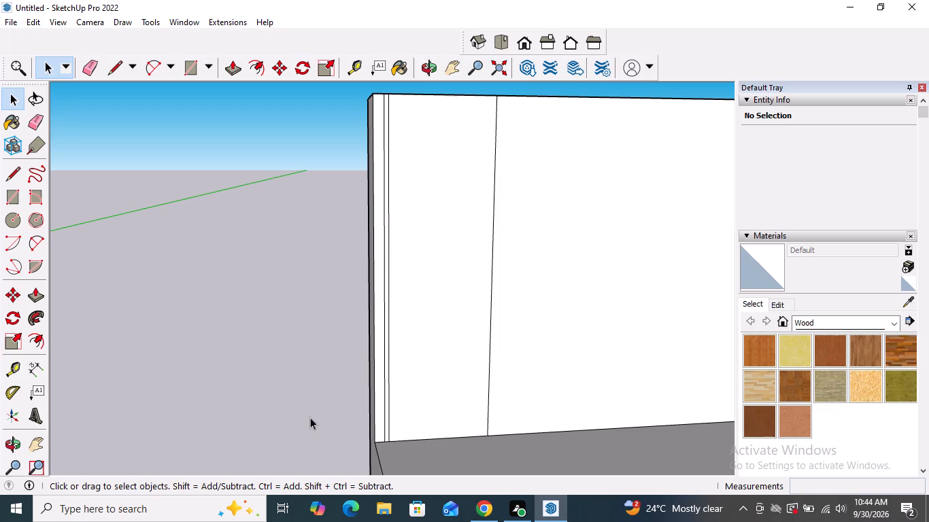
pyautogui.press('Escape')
# Copy the narrow strip about 1' 3/16" along the panel's base toward the divider line and divide that distance into eight evenly spaced copies (/8).
pyautogui.scroll(5, 519, 453)
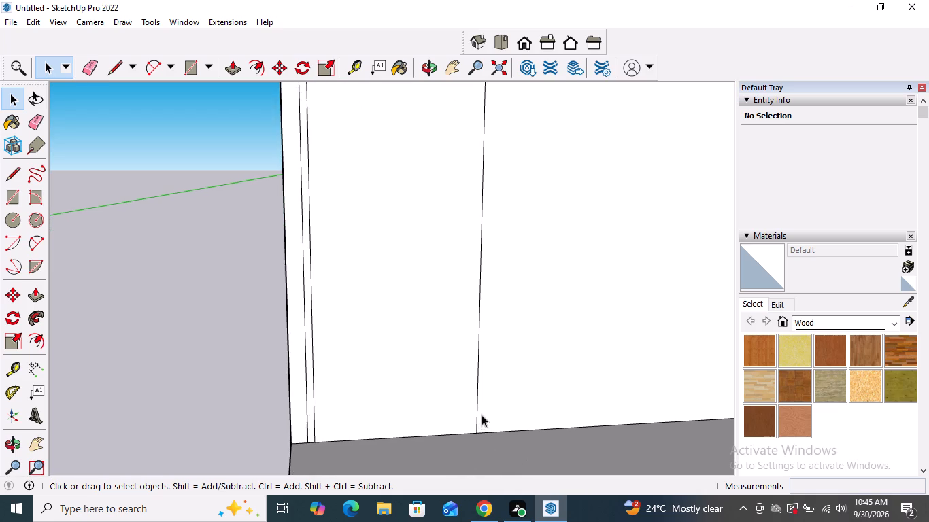
pyautogui.scroll(4, 432, 428)
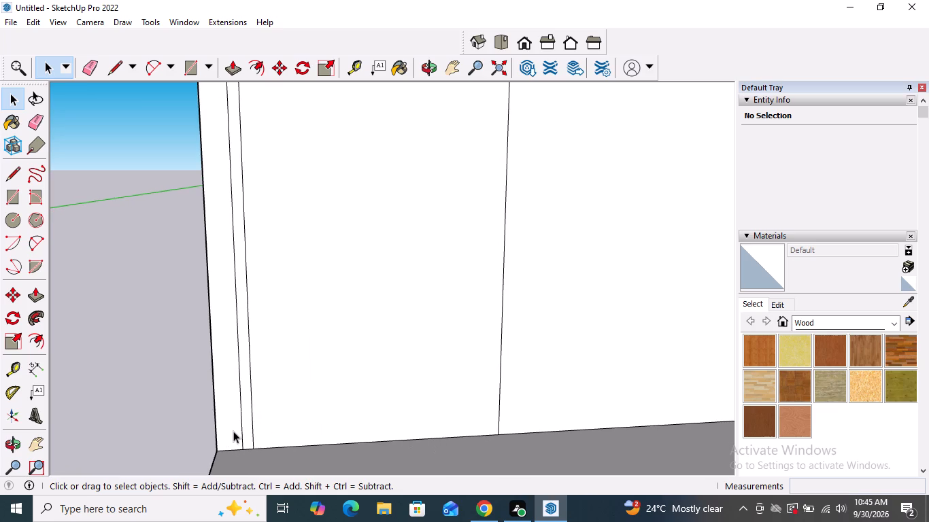
pyautogui.doubleClick(247, 426)
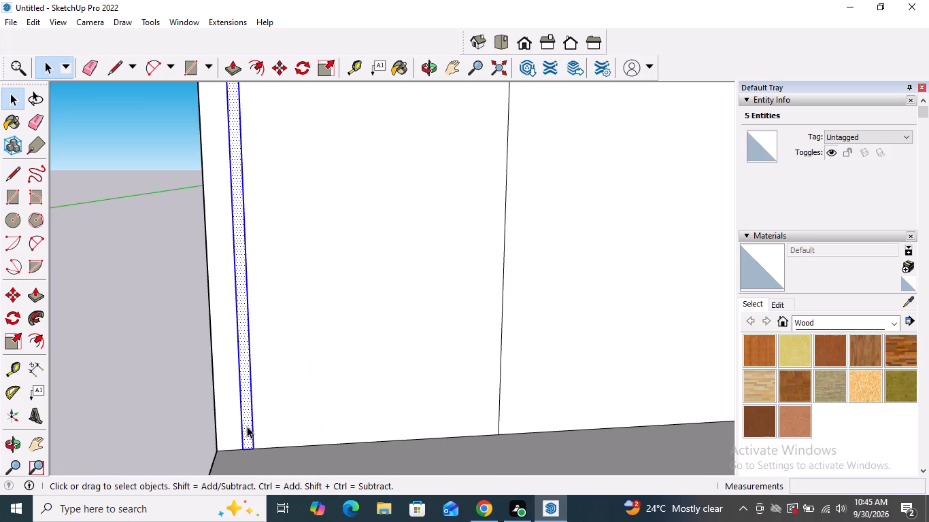
pyautogui.press('m')
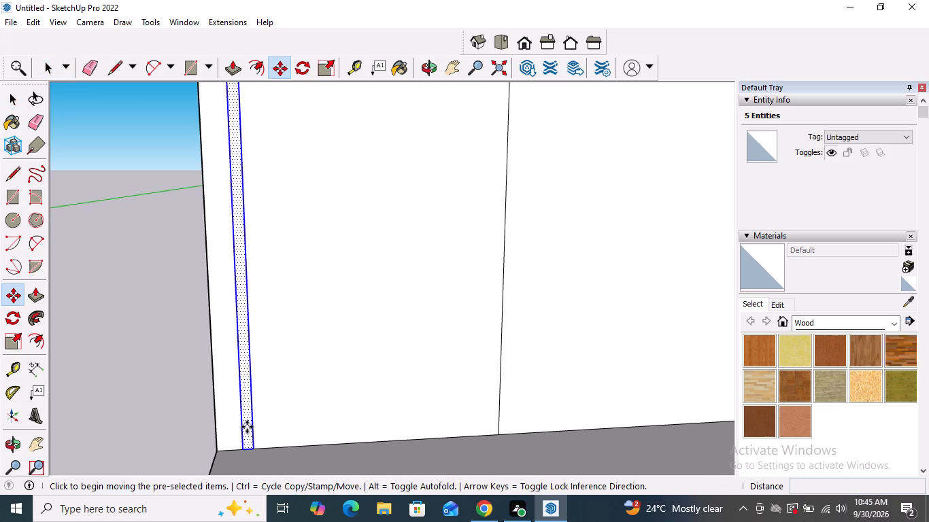
pyautogui.click(242, 451)
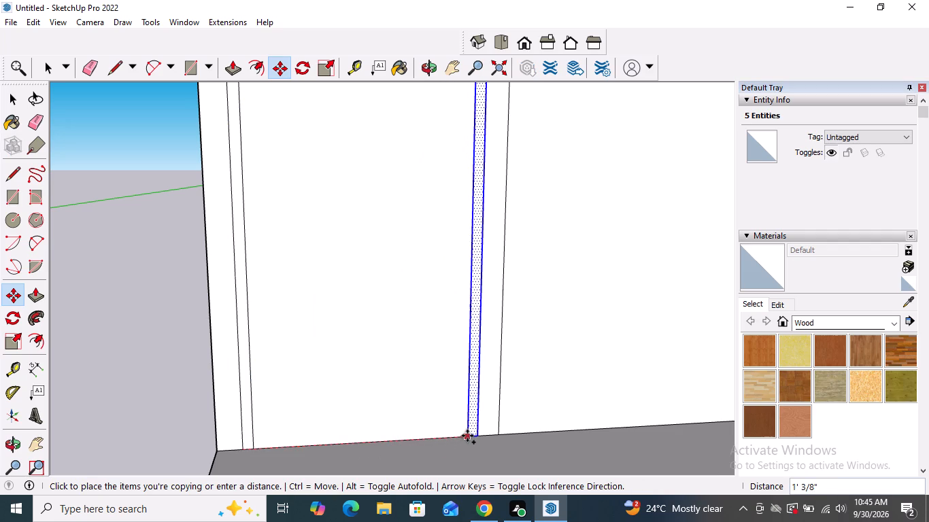
pyautogui.click(464, 436)
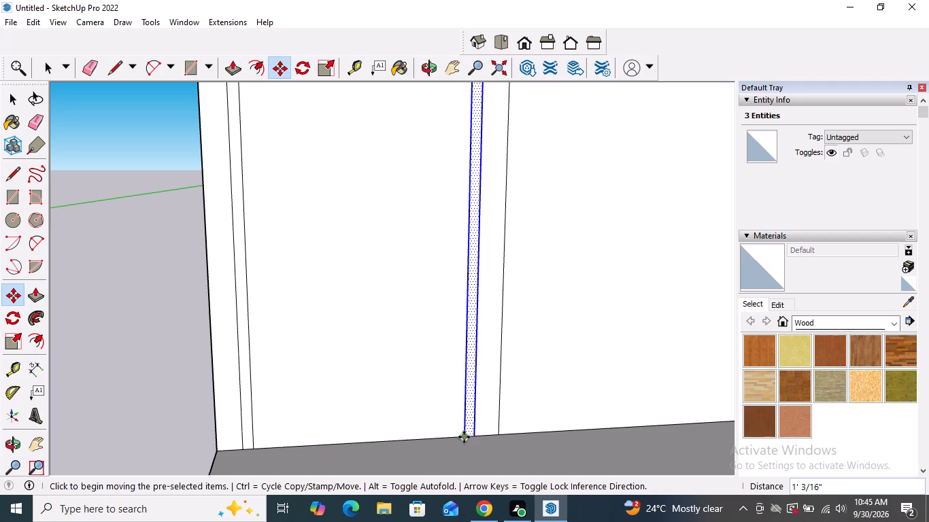
pyautogui.hotkey('shift', '/')
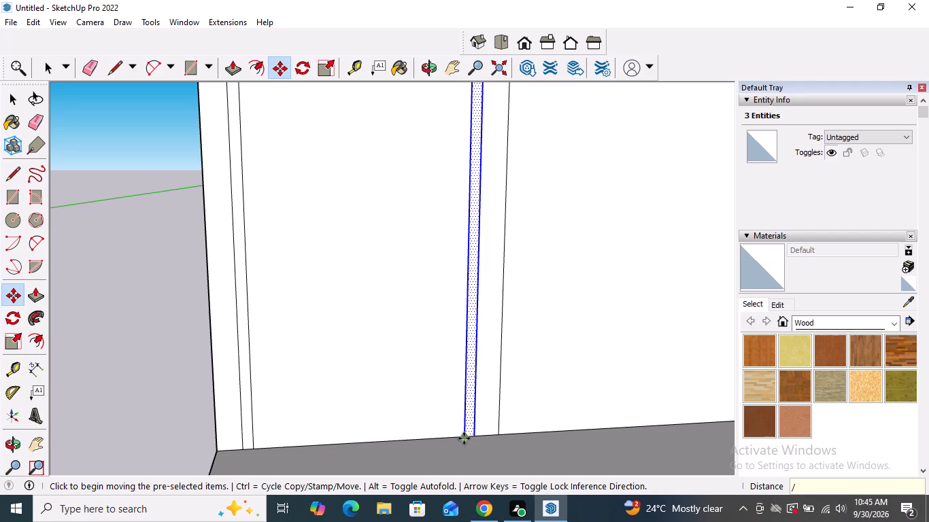
pyautogui.press('8')
pyautogui.press('Return')
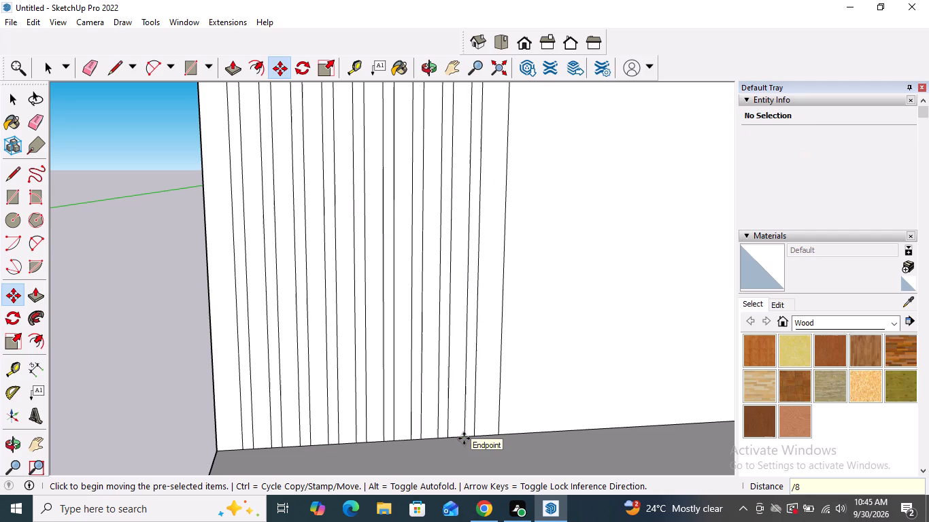
pyautogui.press('space')
pyautogui.scroll(-6, 386, 399)
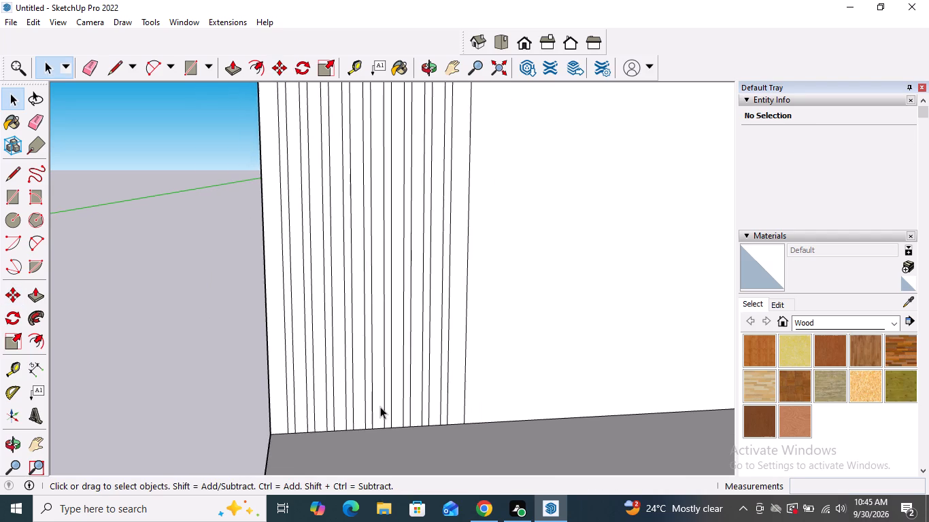
# Draw a vertical line about 3' 9" long across the back panel's full height, near the end opposite the strips.
pyautogui.scroll(-12, 380, 406)
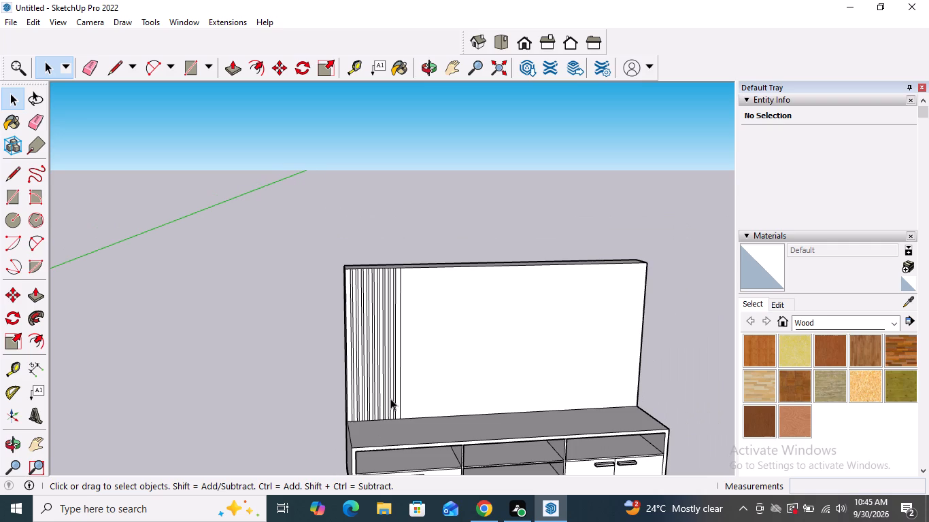
pyautogui.scroll(-3, 414, 347)
pyautogui.moveTo(450, 429); pyautogui.dragTo(479, 377, button='middle')
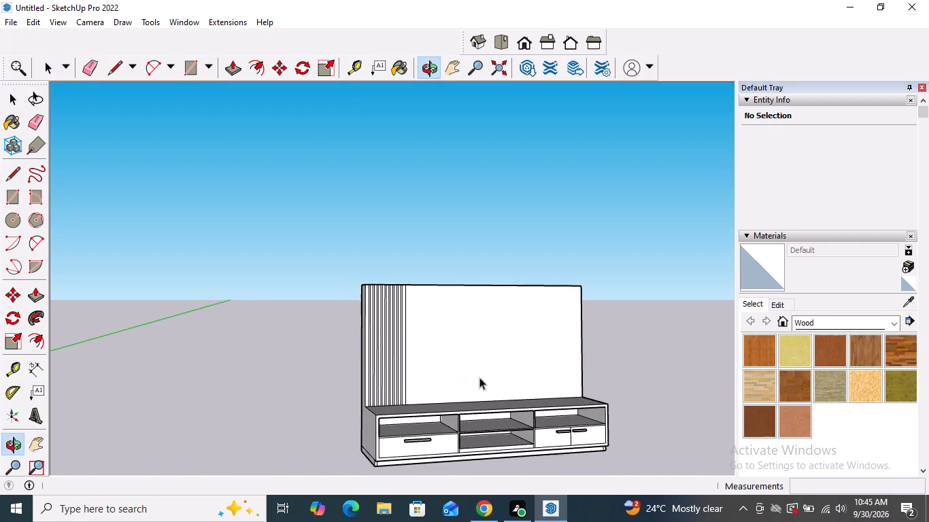
pyautogui.scroll(-3, 464, 351)
pyautogui.scroll(4, 475, 423)
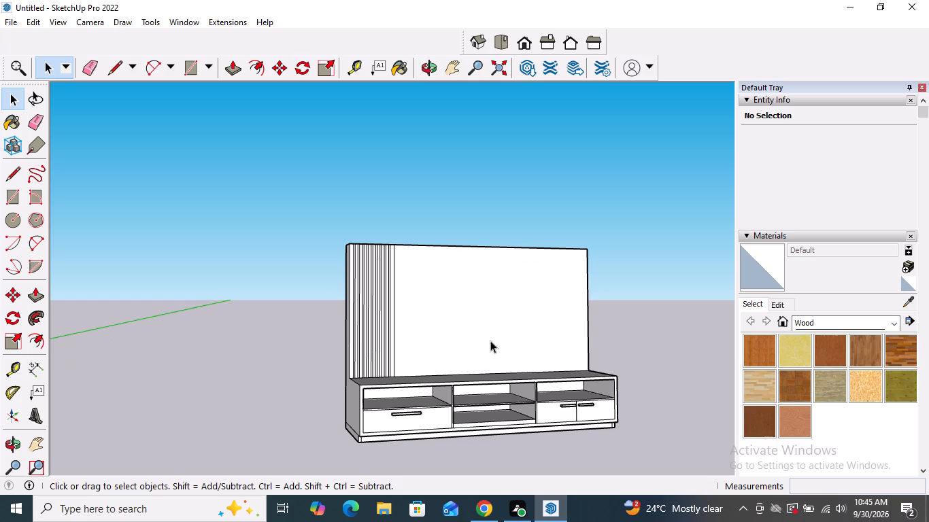
pyautogui.click(13, 173)
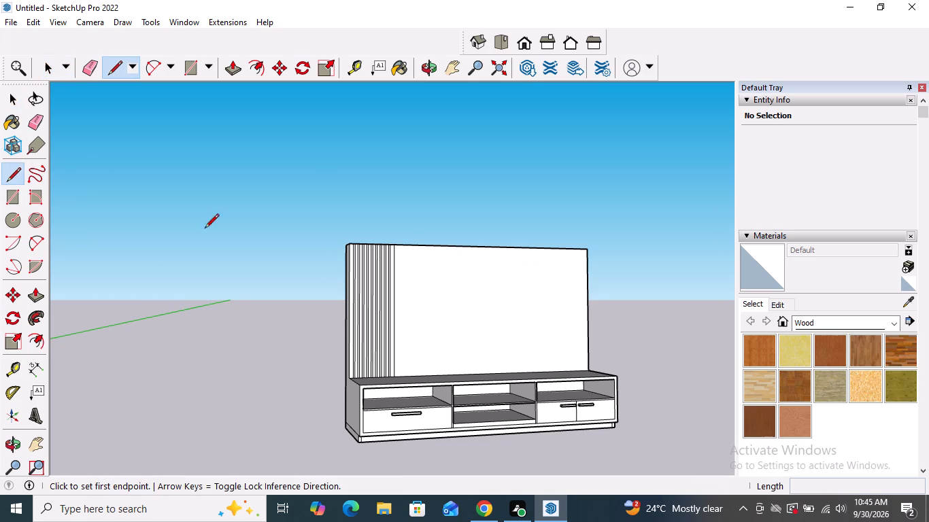
pyautogui.scroll(6, 652, 330)
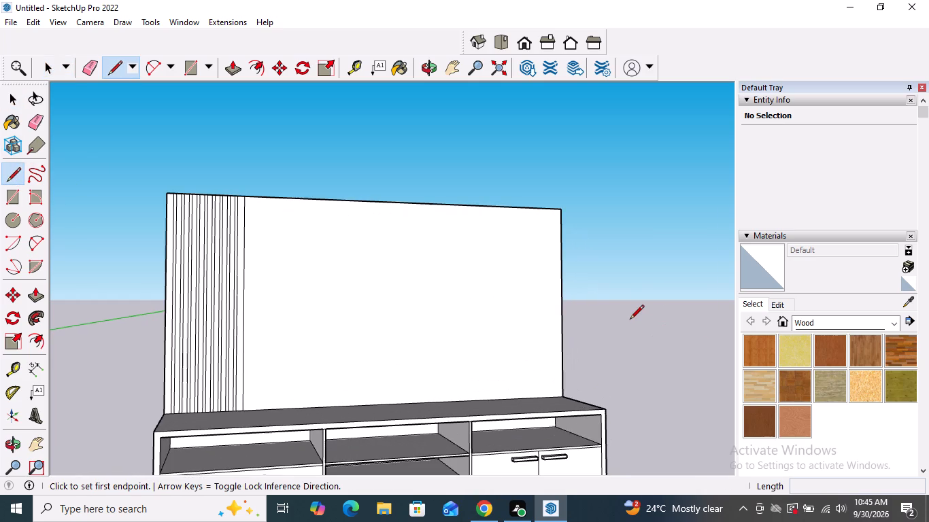
pyautogui.scroll(1, 628, 322)
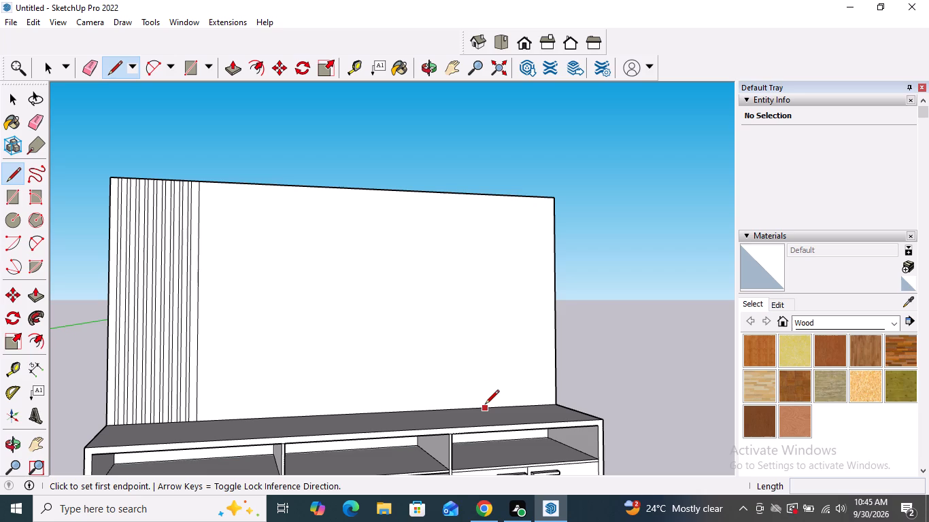
pyautogui.click(485, 405)
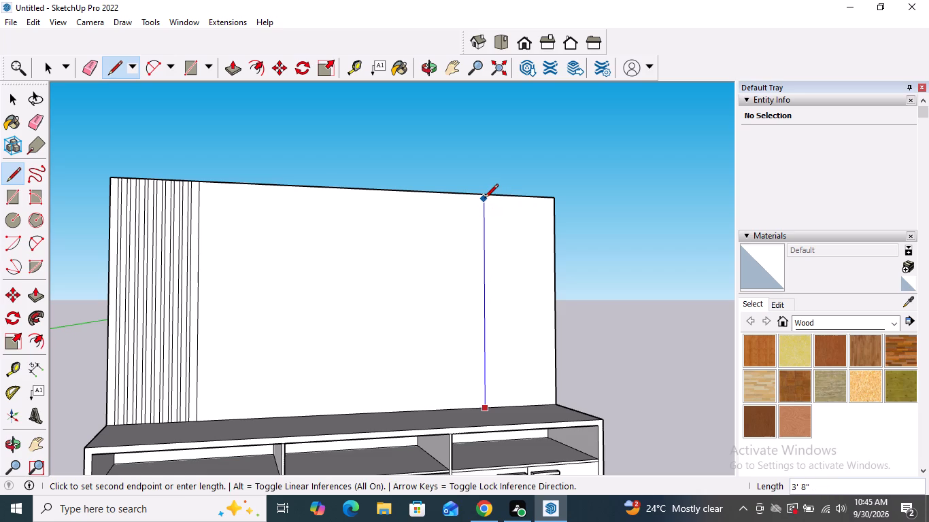
pyautogui.click(484, 196)
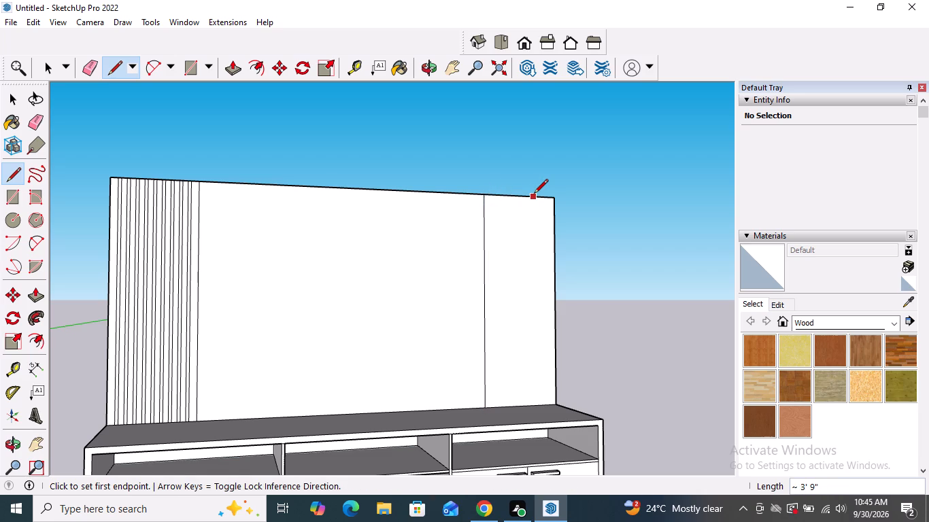
pyautogui.press('space')
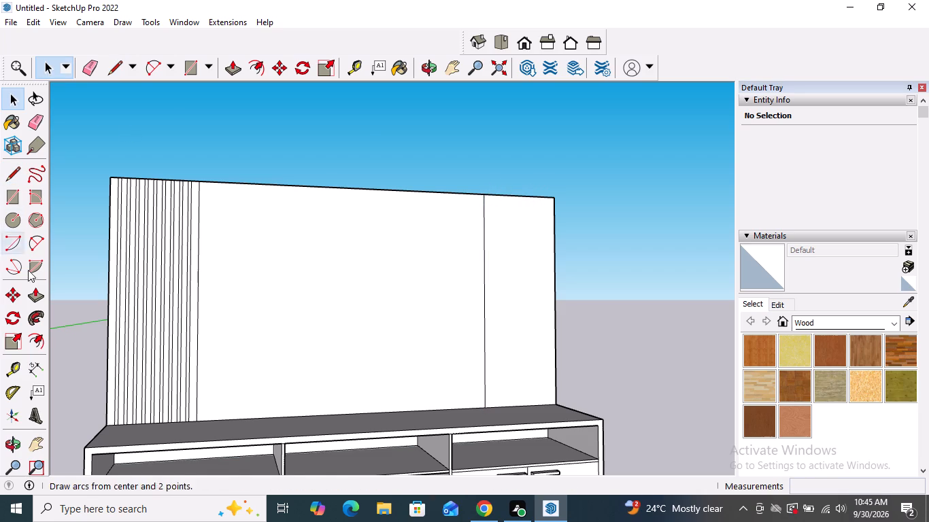
# Offset the outline of the narrow end face of the back panel inward by about 1 3/8" to form a border.
pyautogui.click(37, 340)
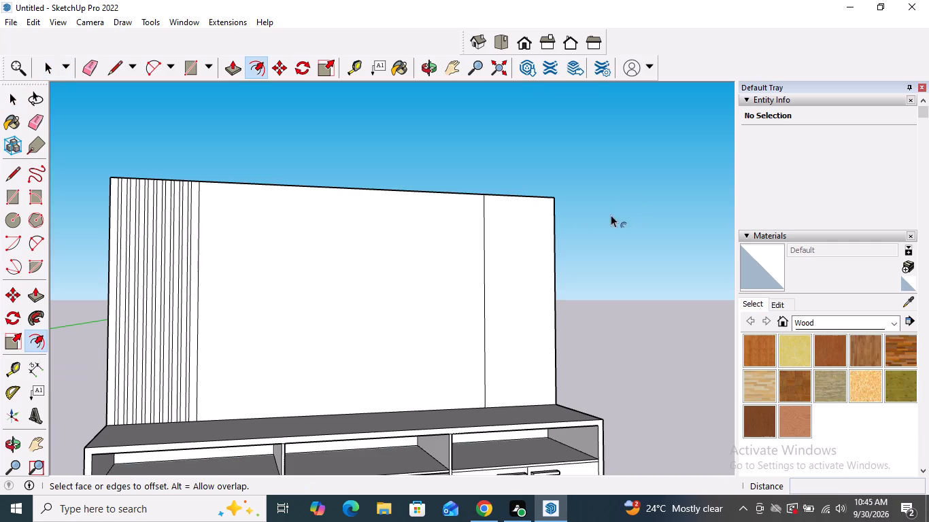
pyautogui.scroll(6, 563, 213)
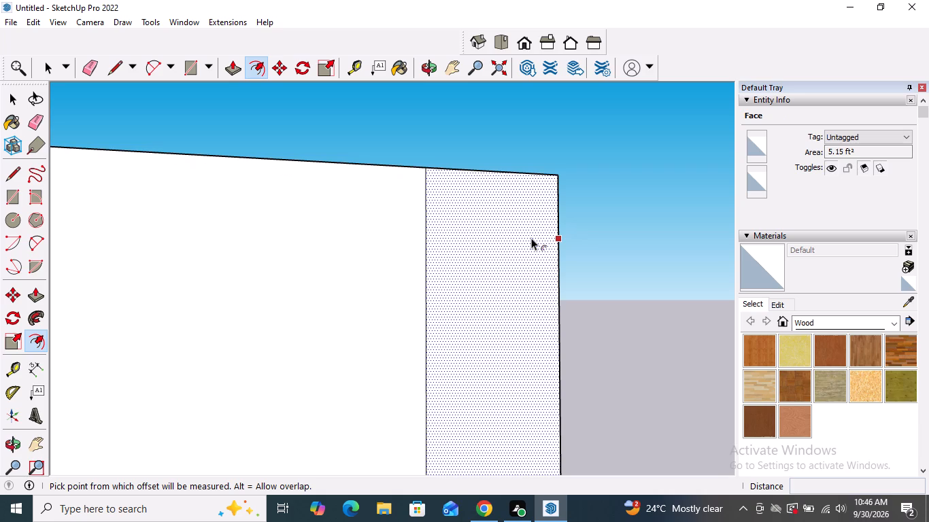
pyautogui.click(531, 238)
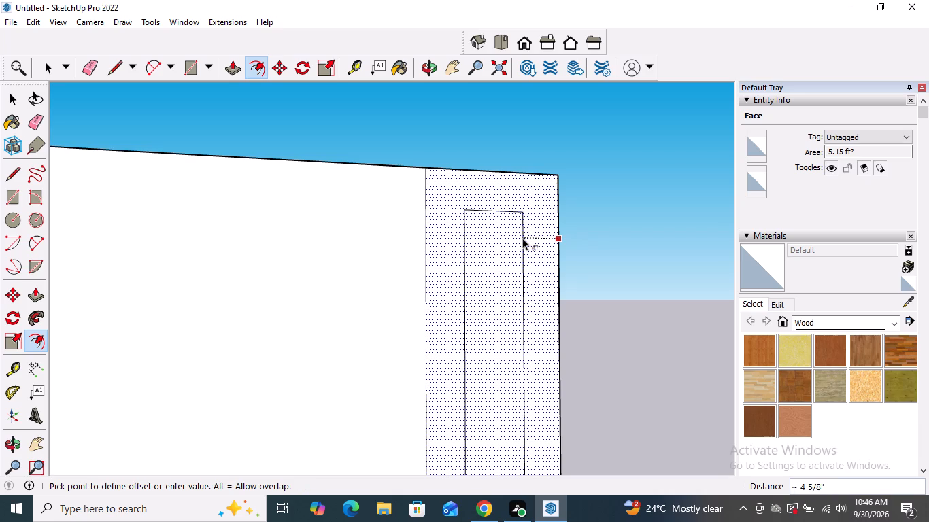
pyautogui.scroll(-4, 539, 212)
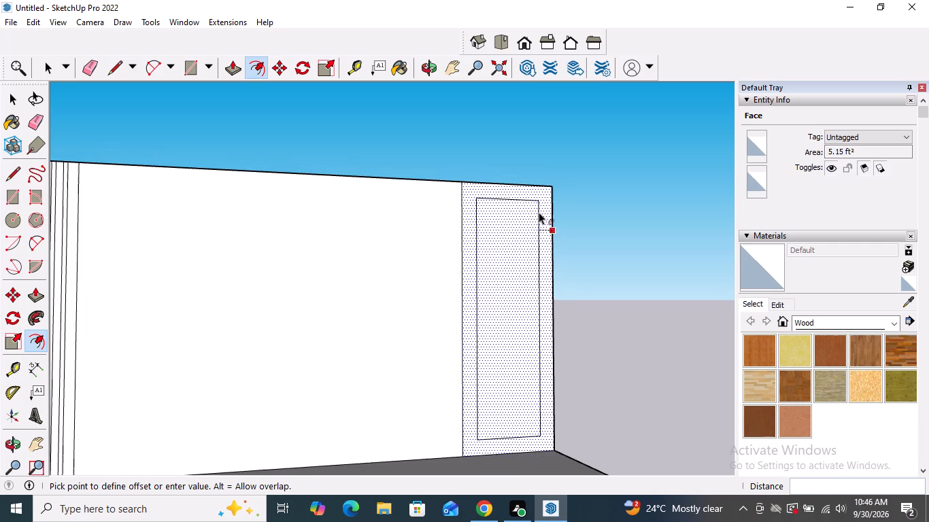
pyautogui.scroll(-2, 539, 212)
pyautogui.scroll(2, 541, 203)
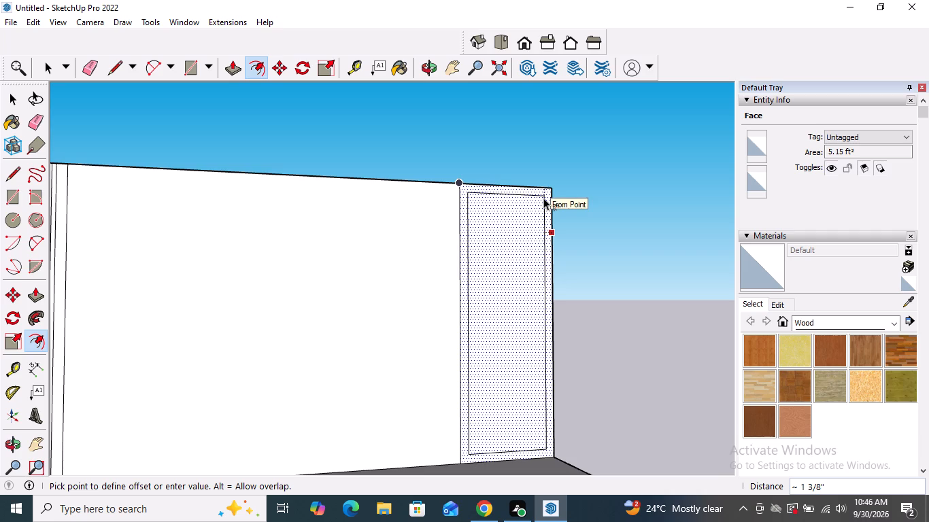
pyautogui.scroll(2, 543, 198)
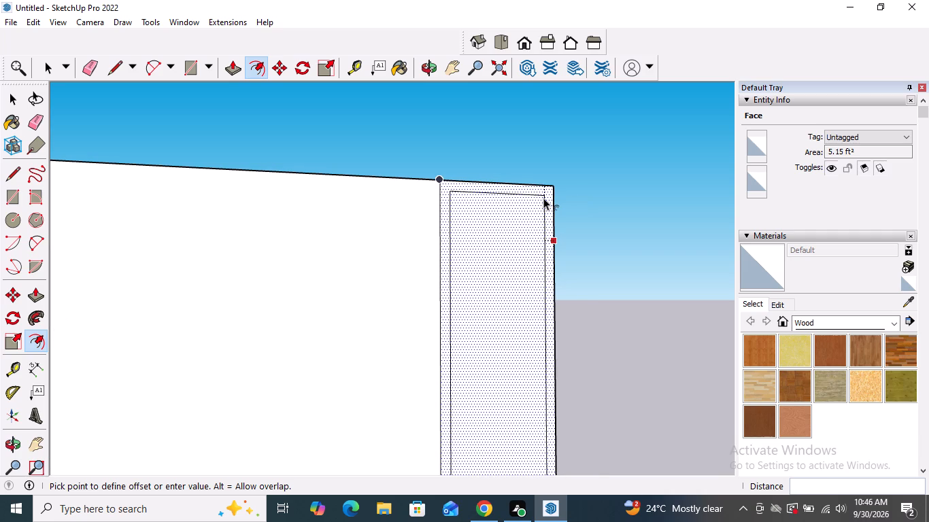
pyautogui.click(543, 198)
pyautogui.press('space')
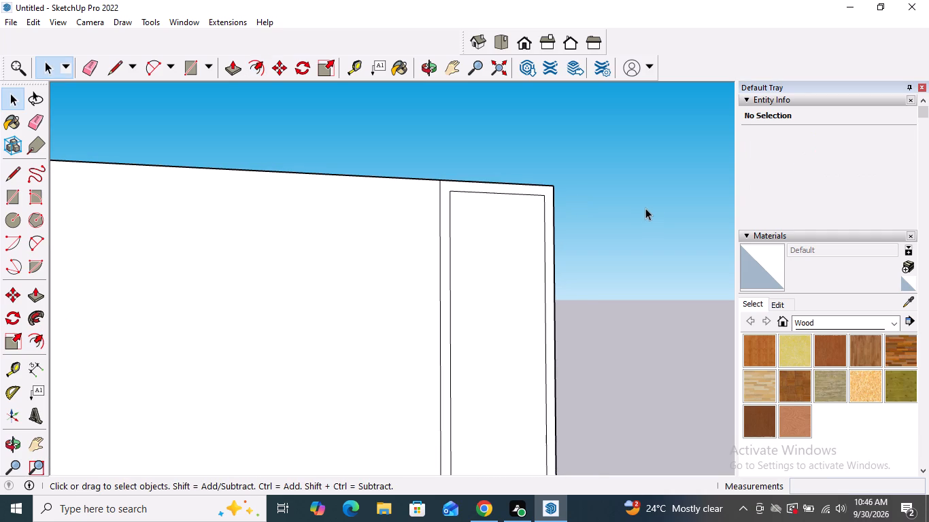
# Push/Pull the border face forward about 1' 3/16" to form an open tall box above the lower unit.
pyautogui.scroll(-2, 615, 167)
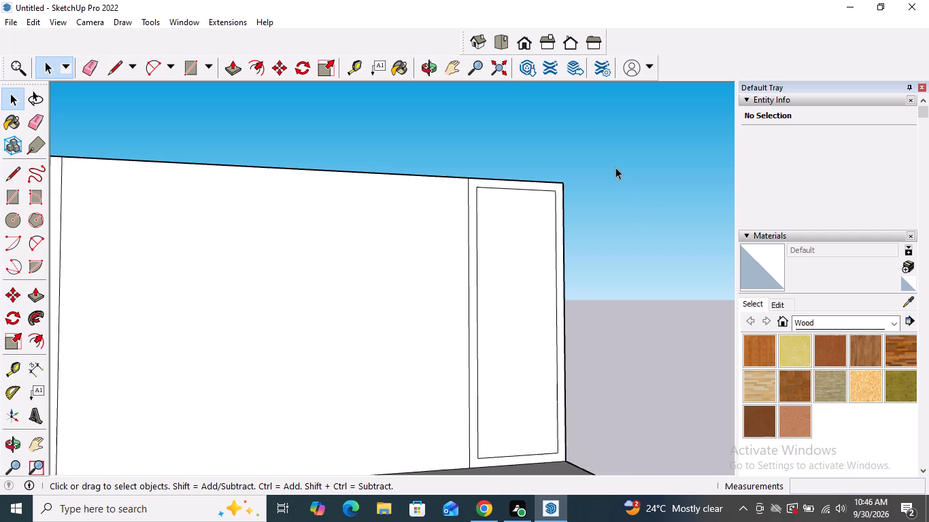
pyautogui.scroll(-1, 615, 167)
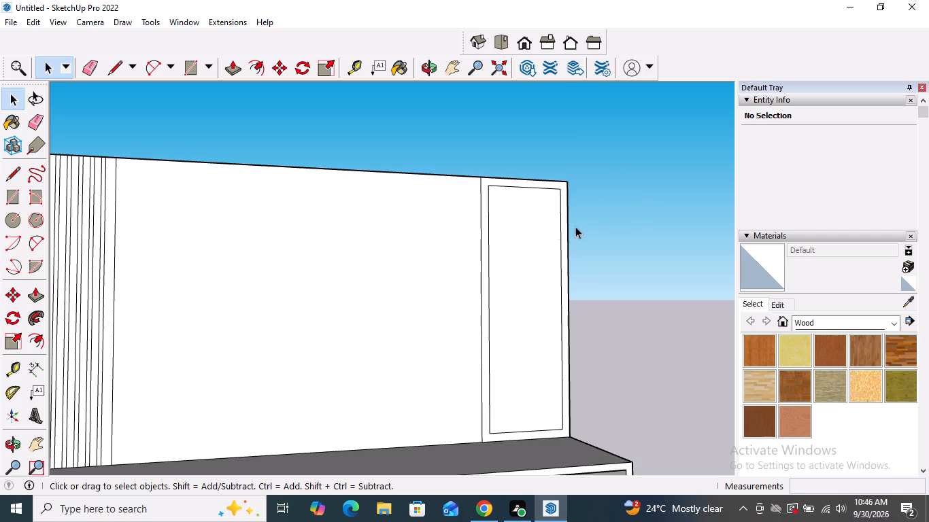
pyautogui.click(41, 297)
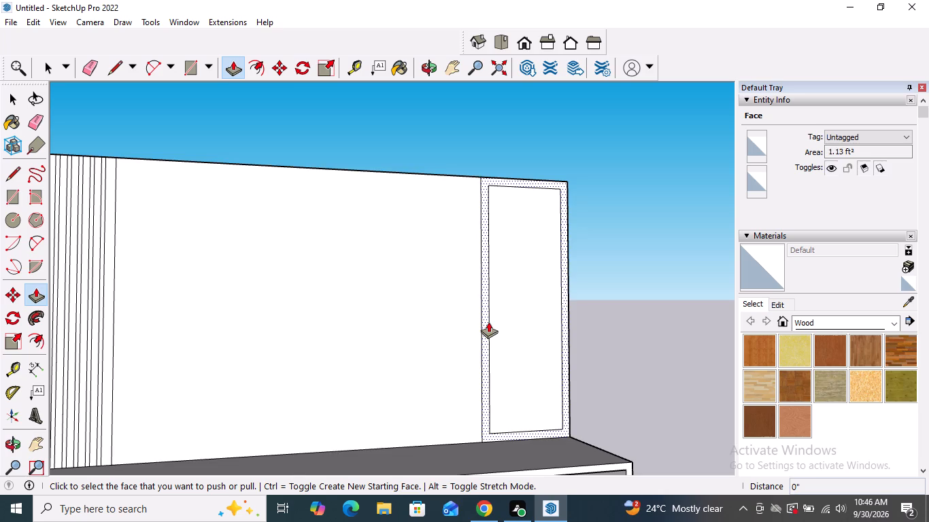
pyautogui.click(489, 321)
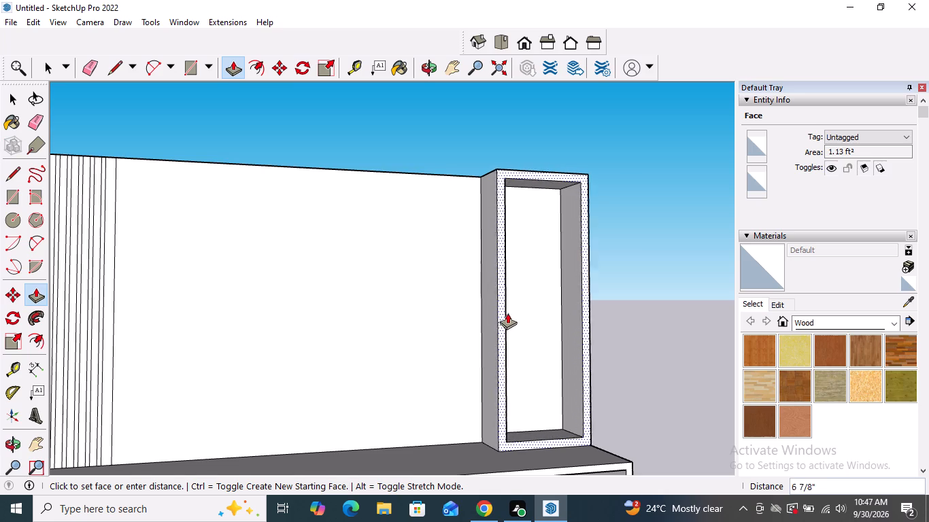
pyautogui.scroll(-3, 507, 311)
pyautogui.moveTo(508, 311); pyautogui.dragTo(508, 367, button='middle')
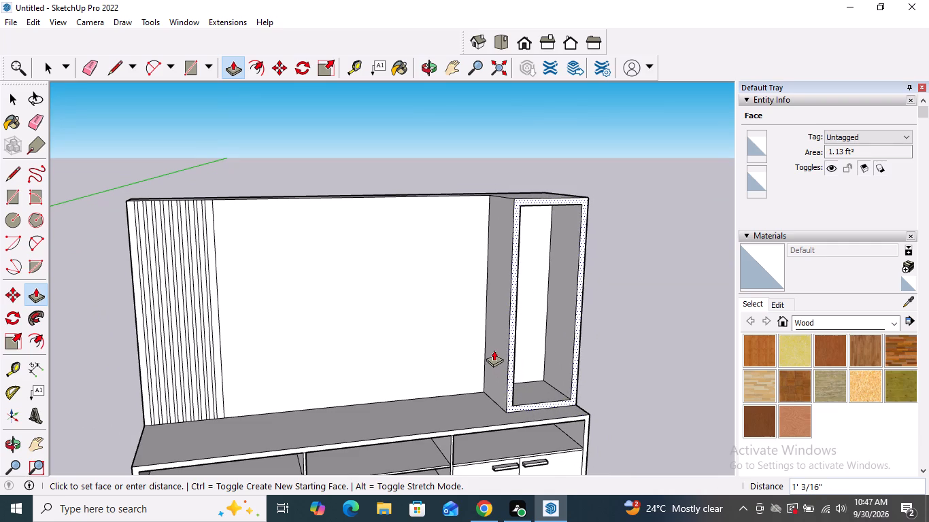
pyautogui.click(494, 350)
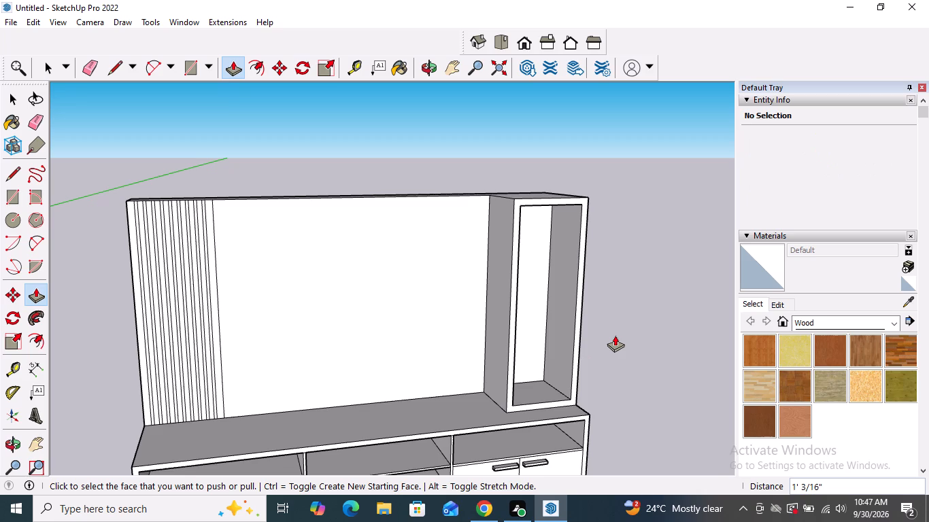
pyautogui.press('space')
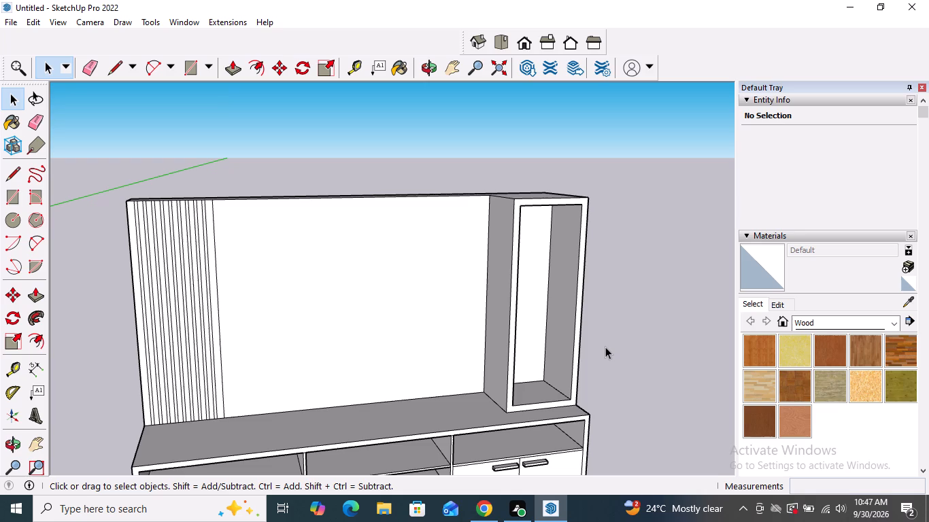
# Examine the tall open box and the whole unit from the side, above and front.
pyautogui.scroll(2, 571, 300)
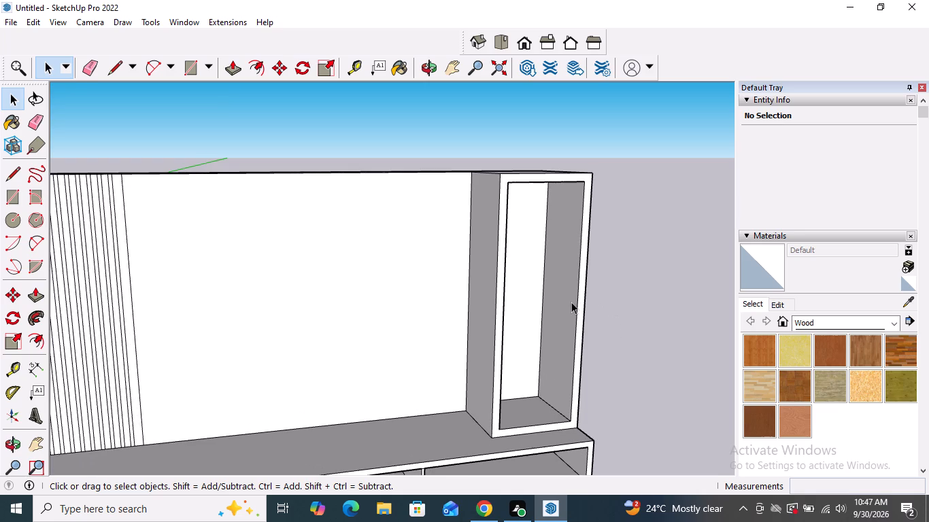
pyautogui.scroll(-4, 568, 324)
pyautogui.moveTo(655, 359); pyautogui.dragTo(408, 364, button='middle')
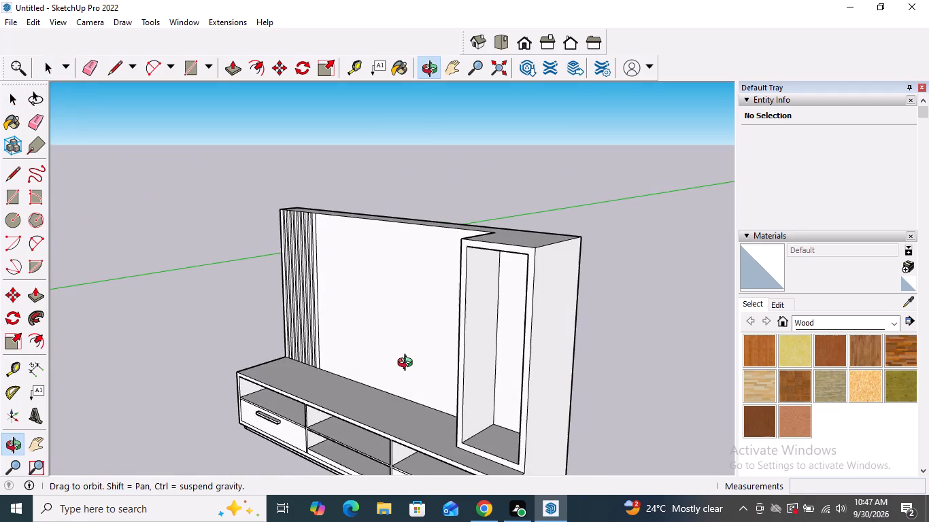
pyautogui.moveTo(408, 364); pyautogui.dragTo(447, 371, button='middle')
pyautogui.scroll(-1, 511, 319)
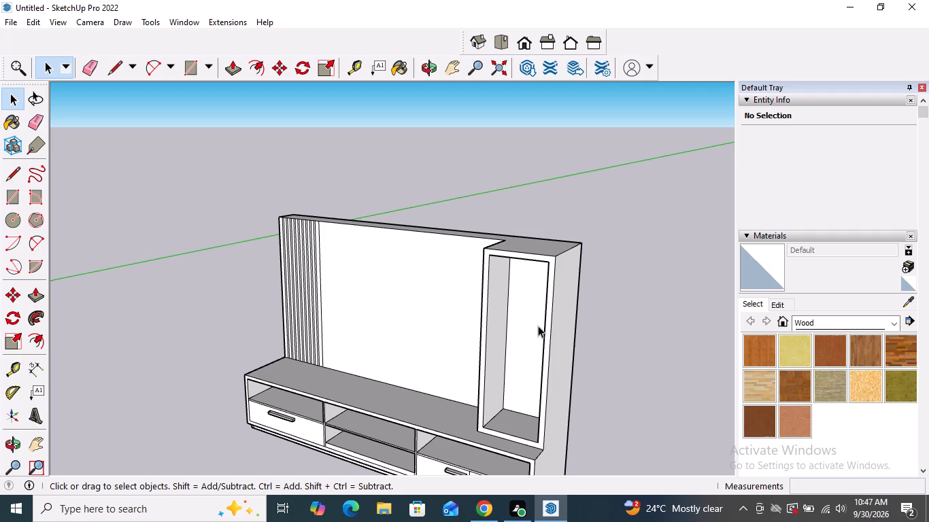
pyautogui.scroll(-3, 556, 247)
pyautogui.moveTo(536, 336); pyautogui.dragTo(622, 342, button='middle')
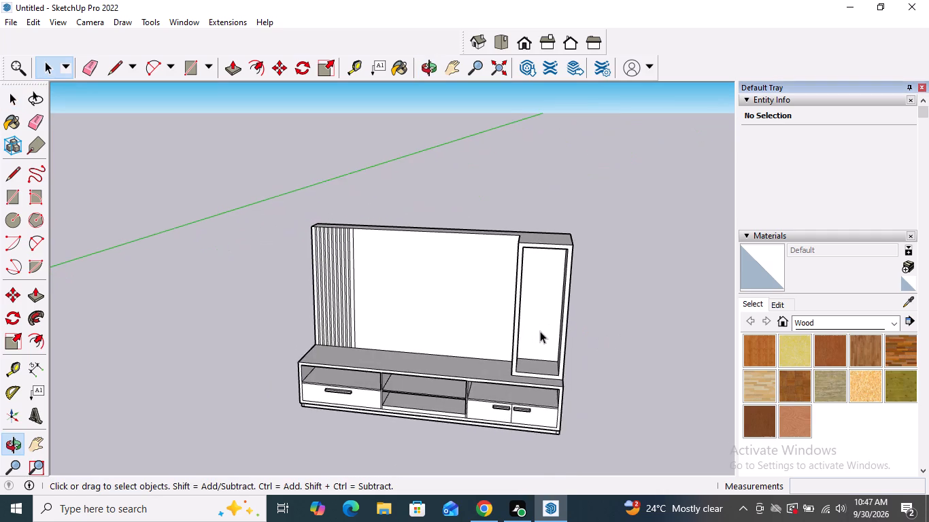
pyautogui.scroll(3, 537, 330)
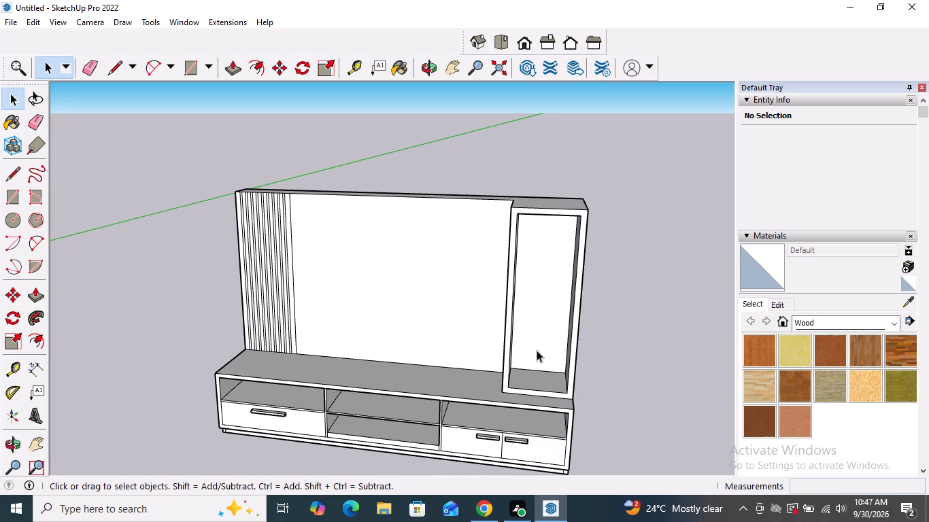
pyautogui.moveTo(537, 350); pyautogui.dragTo(559, 304, button='middle')
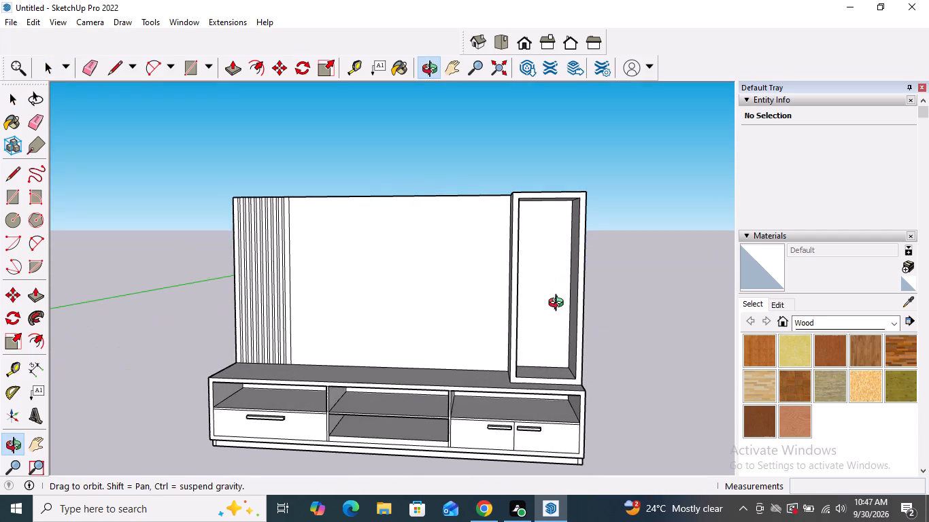
pyautogui.moveTo(559, 304); pyautogui.dragTo(560, 305, button='middle')
pyautogui.scroll(1, 560, 302)
pyautogui.moveTo(560, 301); pyautogui.dragTo(541, 300, button='middle')
pyautogui.scroll(2, 541, 297)
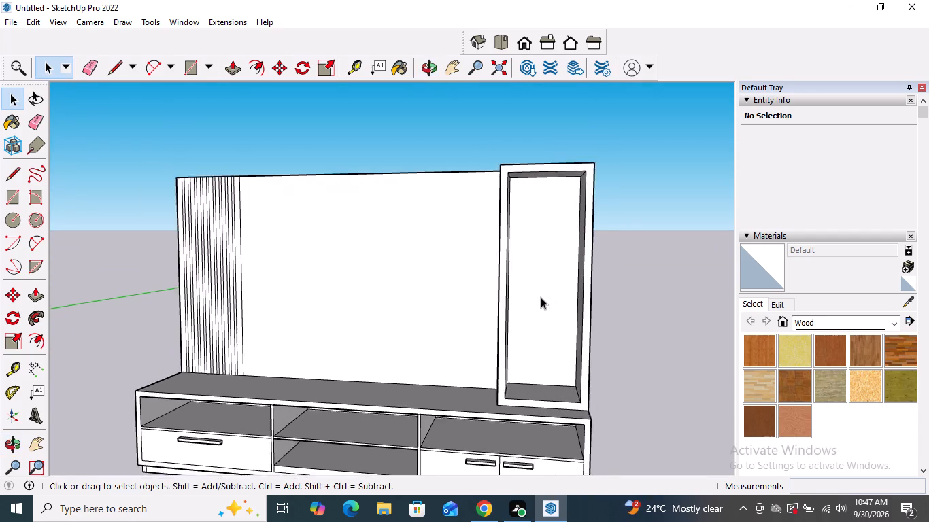
pyautogui.scroll(1, 541, 297)
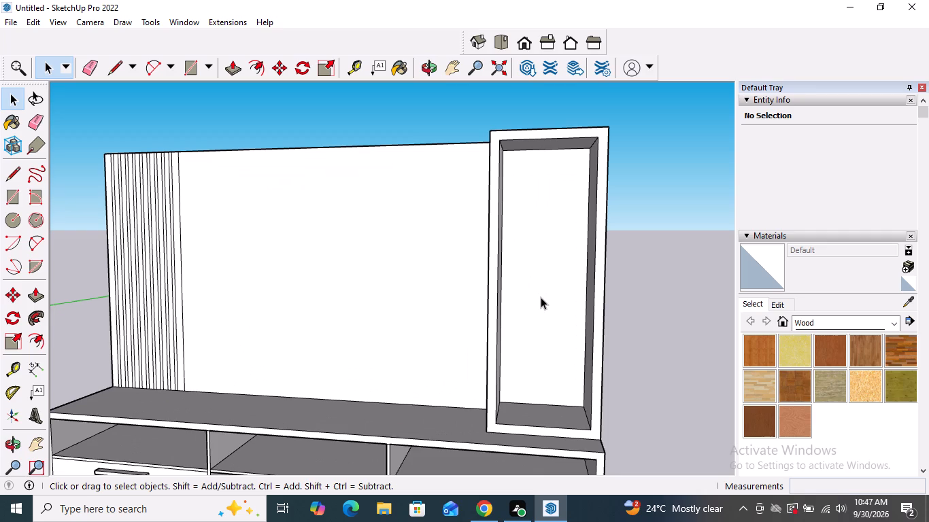
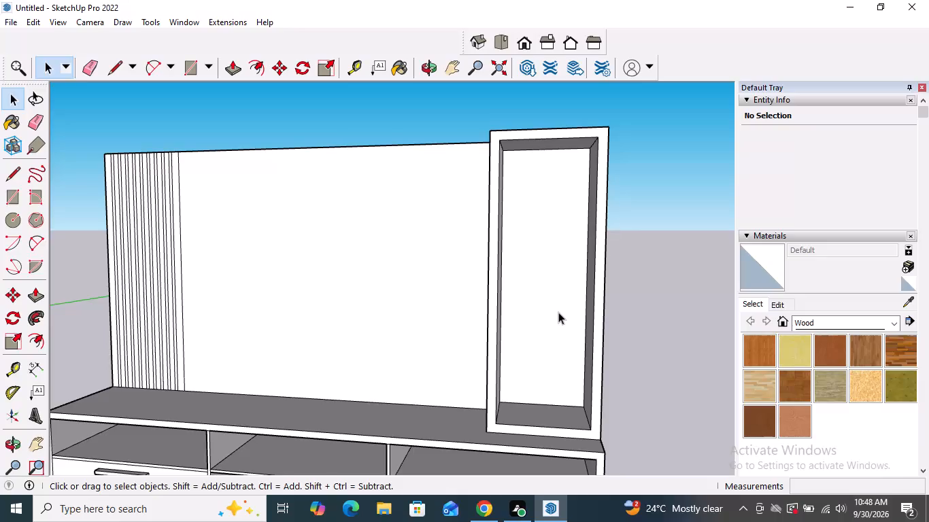
# Draw a full-width horizontal strip about 1 1/16" by 1' 1 11/16" across the upper part of the tall box's inner back face.
pyautogui.scroll(1, 557, 312)
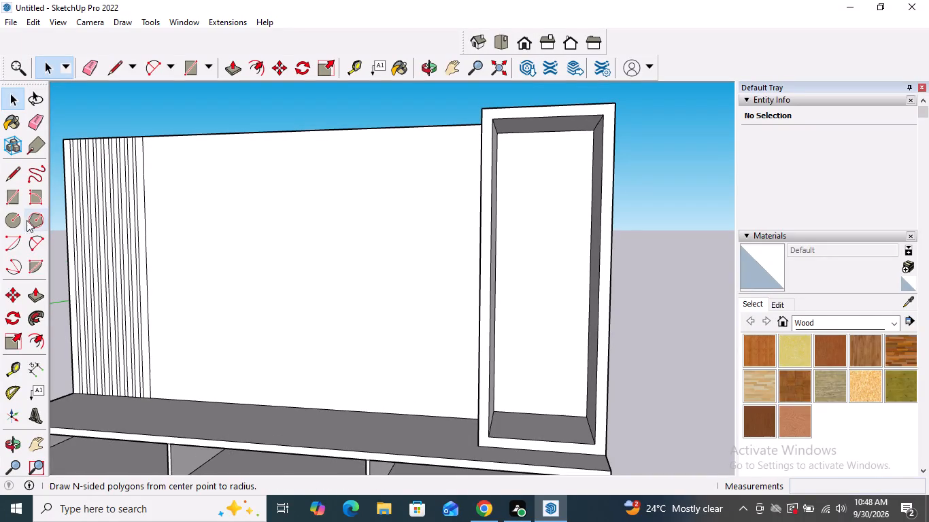
pyautogui.click(8, 194)
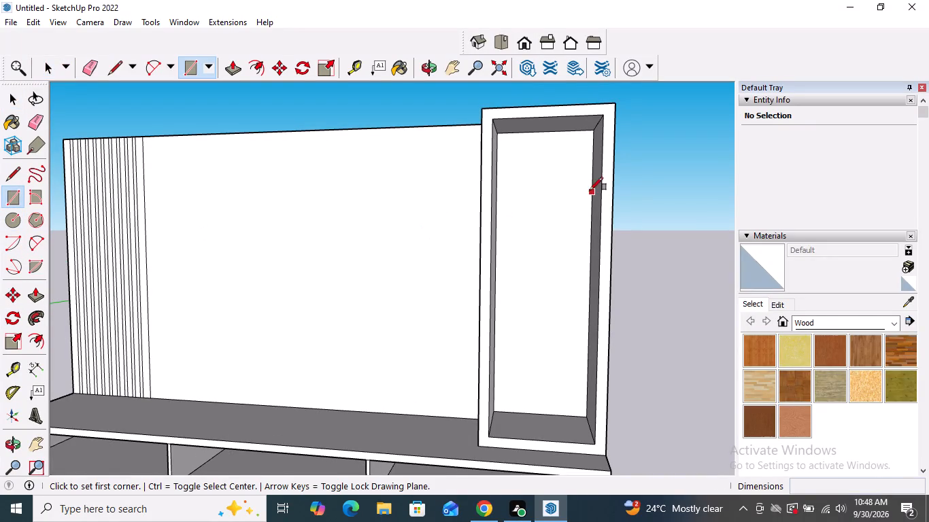
pyautogui.scroll(2, 577, 194)
pyautogui.scroll(-1, 573, 190)
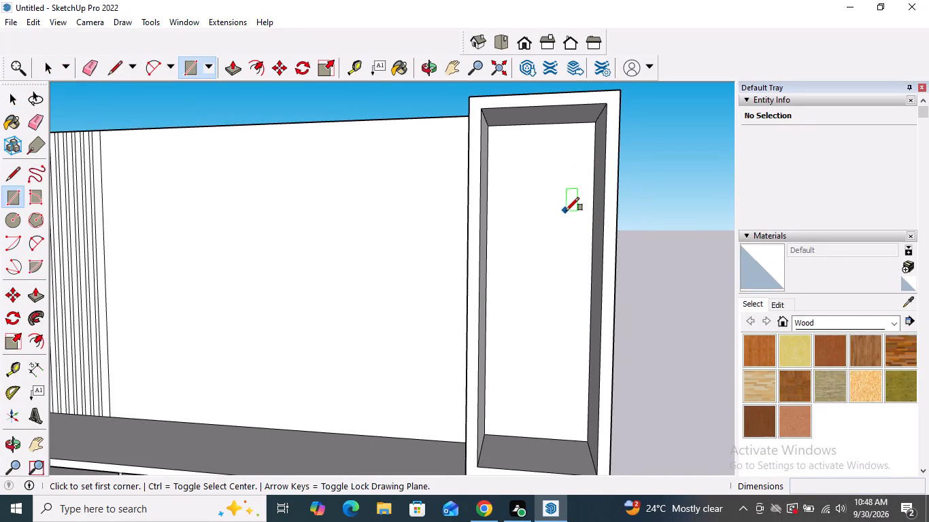
pyautogui.click(490, 204)
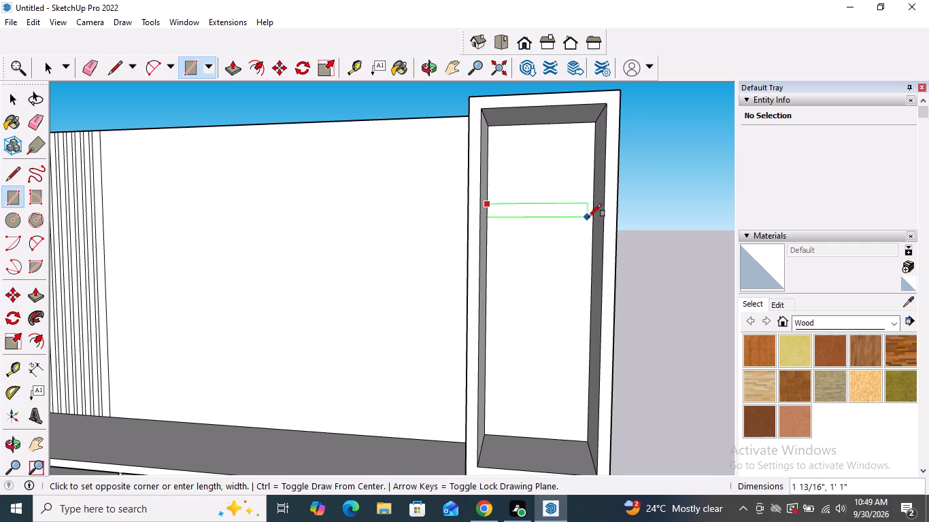
pyautogui.click(592, 211)
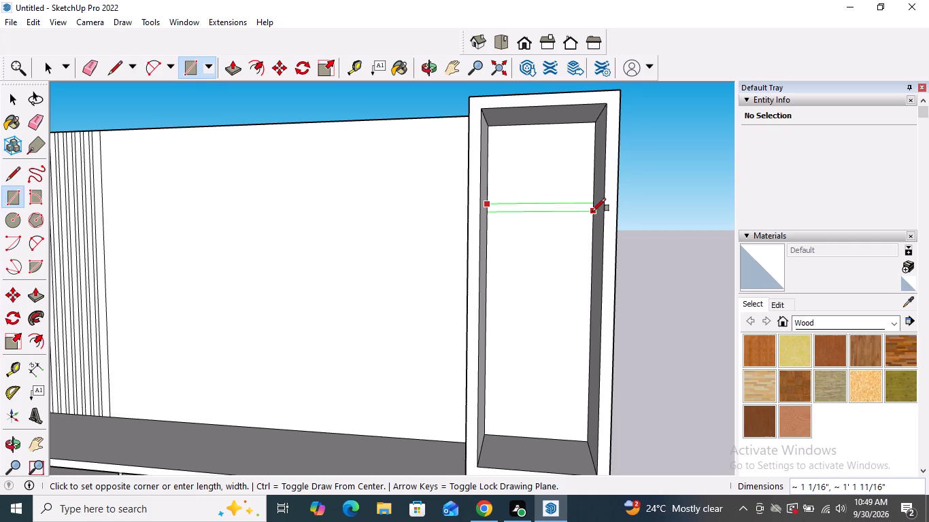
pyautogui.scroll(-5, 554, 197)
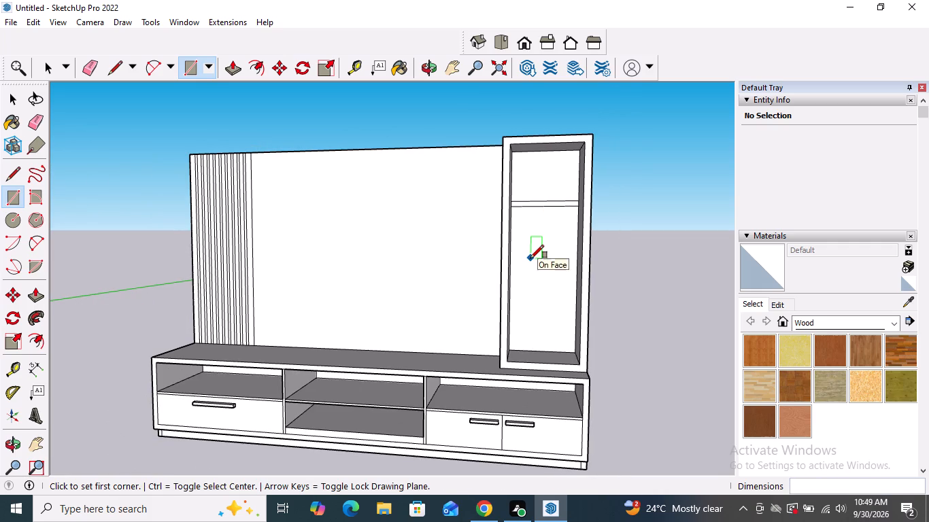
# Draw a second full-width shelf strip, about 1 1/8" by 1' 1 11/16", on the tall box's inner back below the first strip.
pyautogui.scroll(4, 529, 278)
pyautogui.click(507, 237)
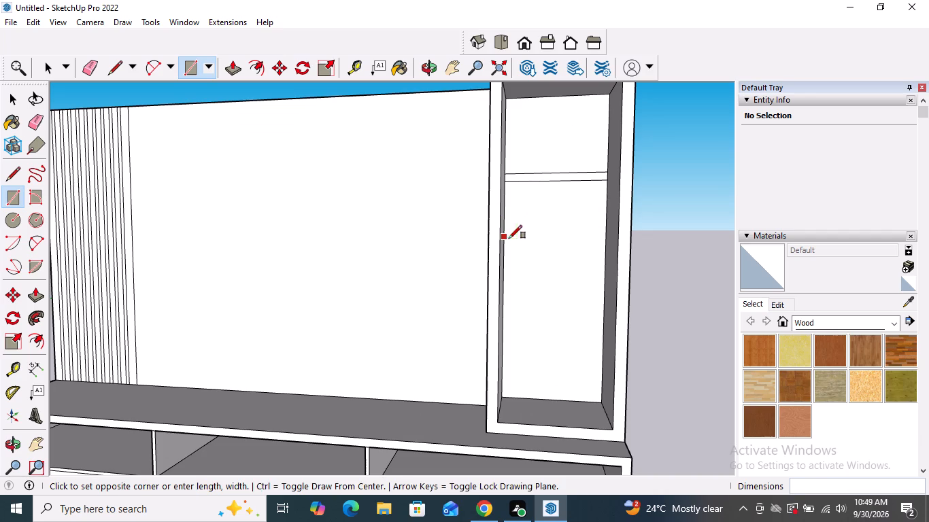
pyautogui.scroll(2, 604, 244)
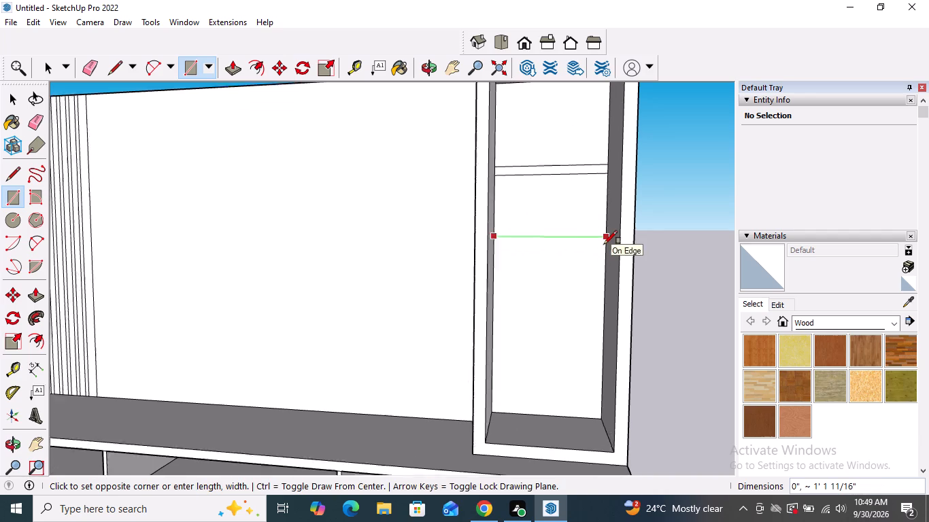
pyautogui.scroll(2, 604, 244)
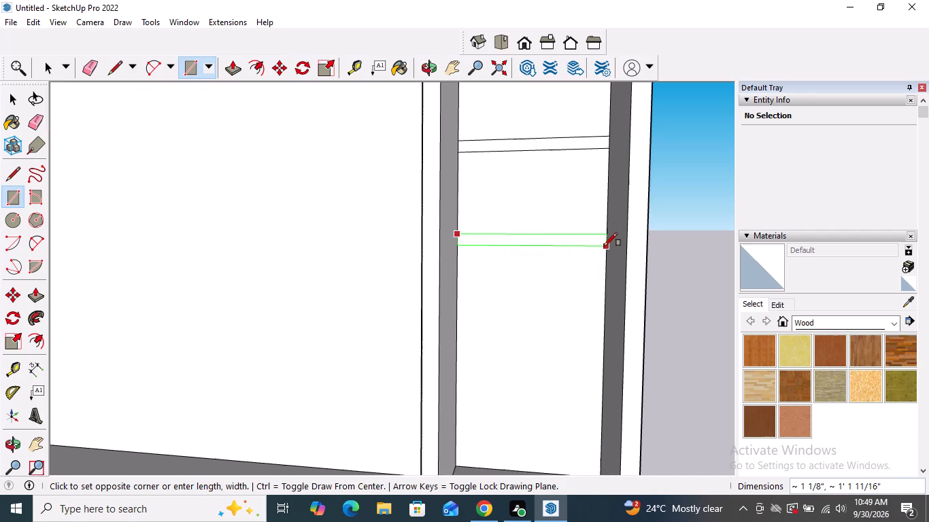
pyautogui.scroll(1, 604, 246)
pyautogui.click(604, 242)
pyautogui.scroll(-5, 595, 194)
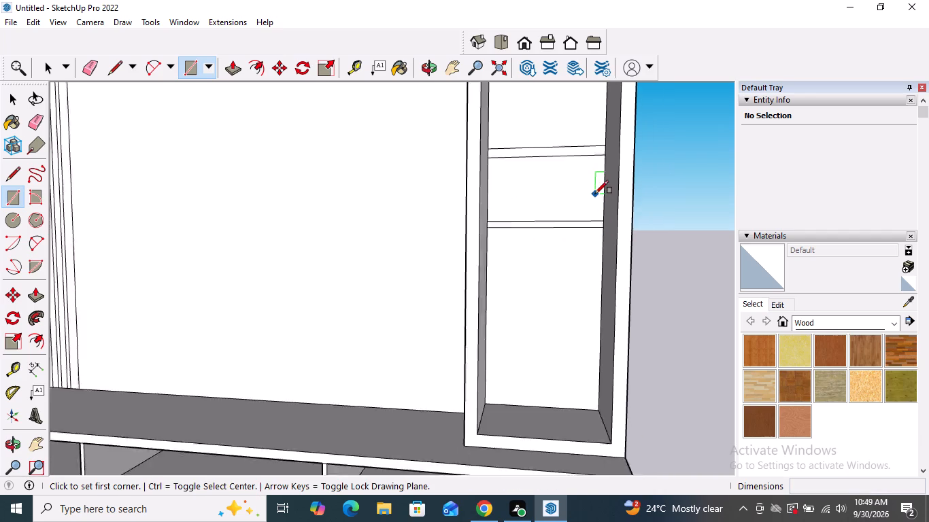
pyautogui.scroll(-2, 588, 199)
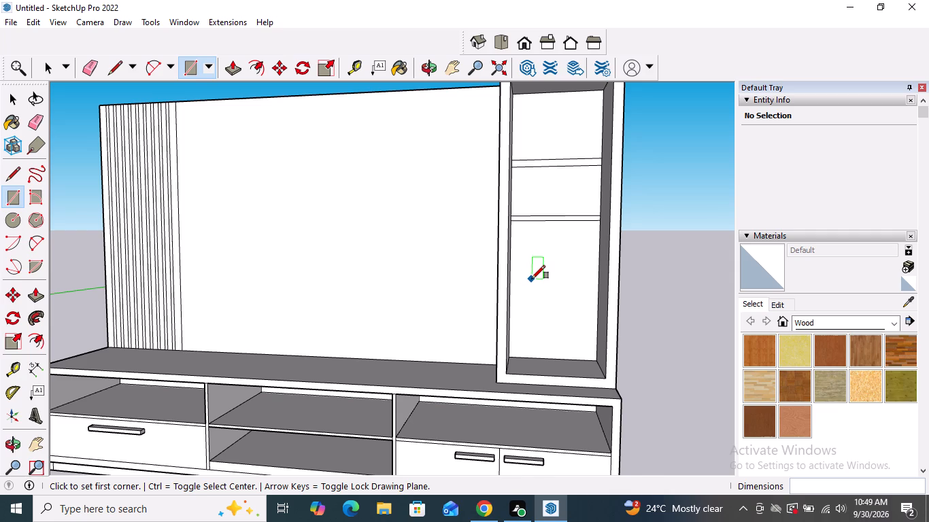
# Draw a third thin shelf strip, about 1' 1 11/16" wide, across the tall box's inner back below the second strip.
pyautogui.scroll(2, 532, 279)
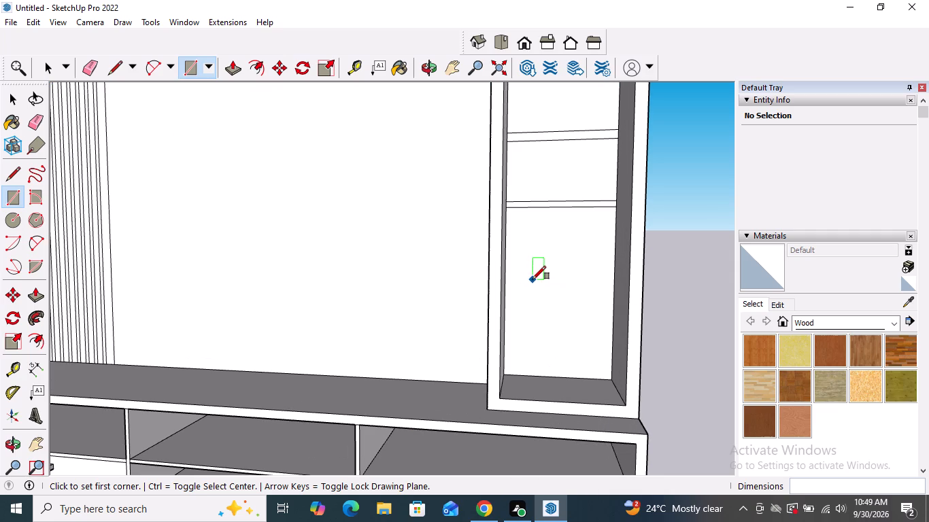
pyautogui.moveTo(535, 277); pyautogui.dragTo(515, 279, button='middle')
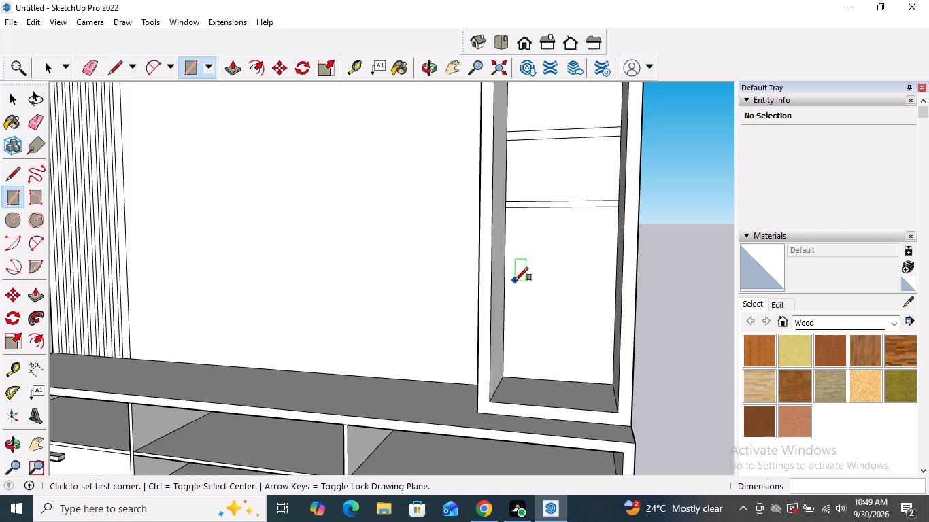
pyautogui.click(505, 274)
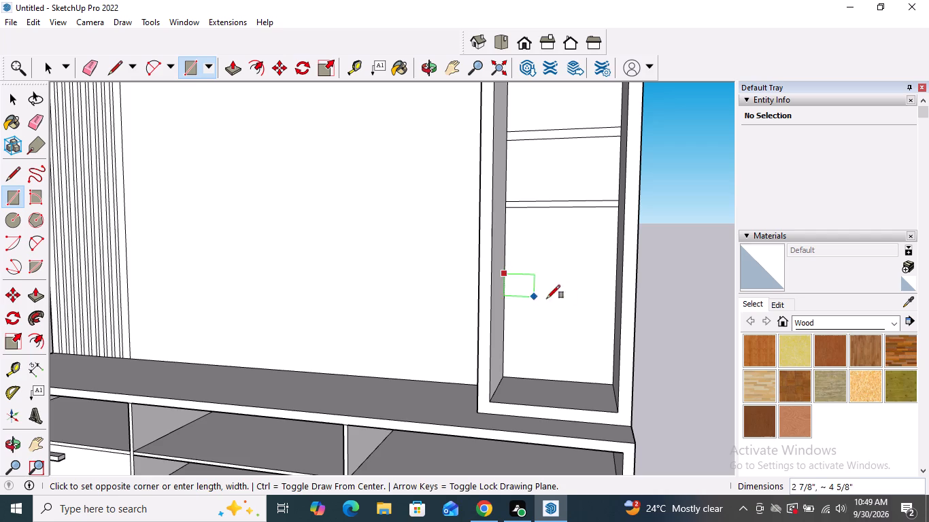
pyautogui.scroll(4, 612, 294)
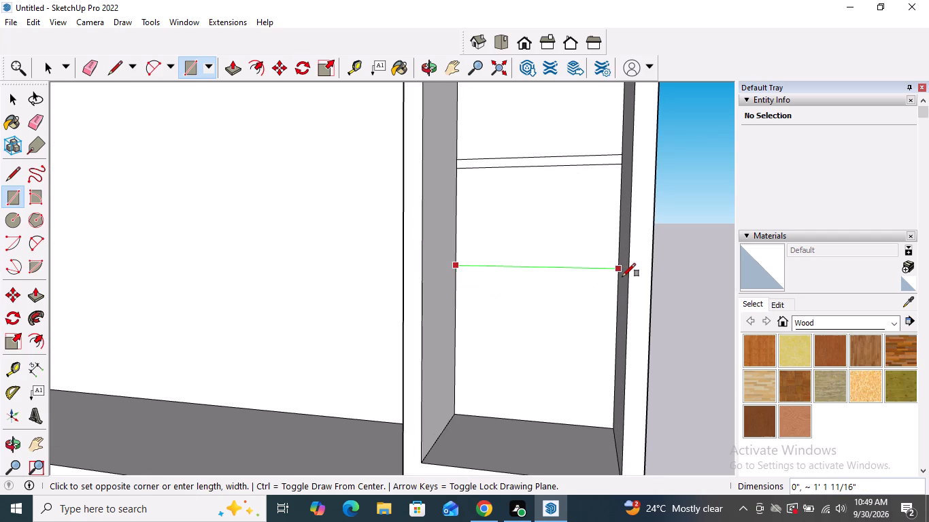
pyautogui.click(619, 277)
pyautogui.scroll(-10, 586, 309)
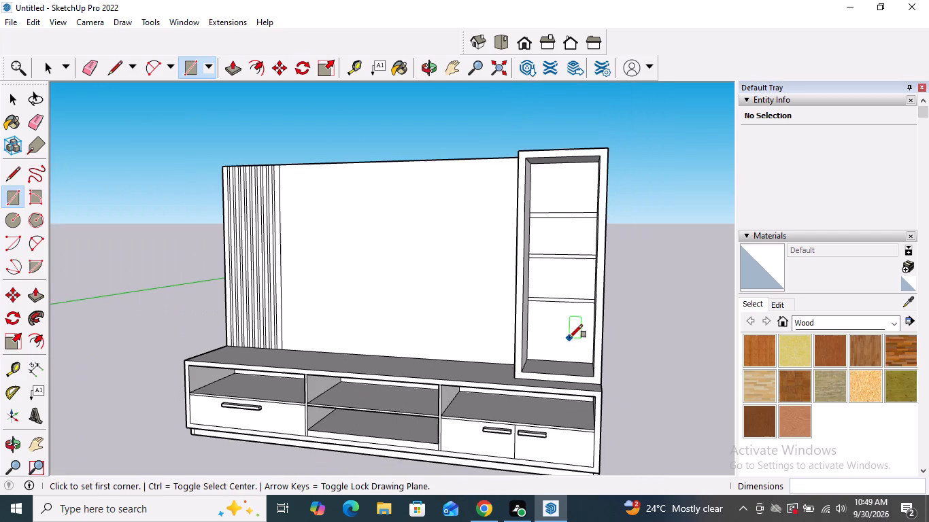
pyautogui.press('space')
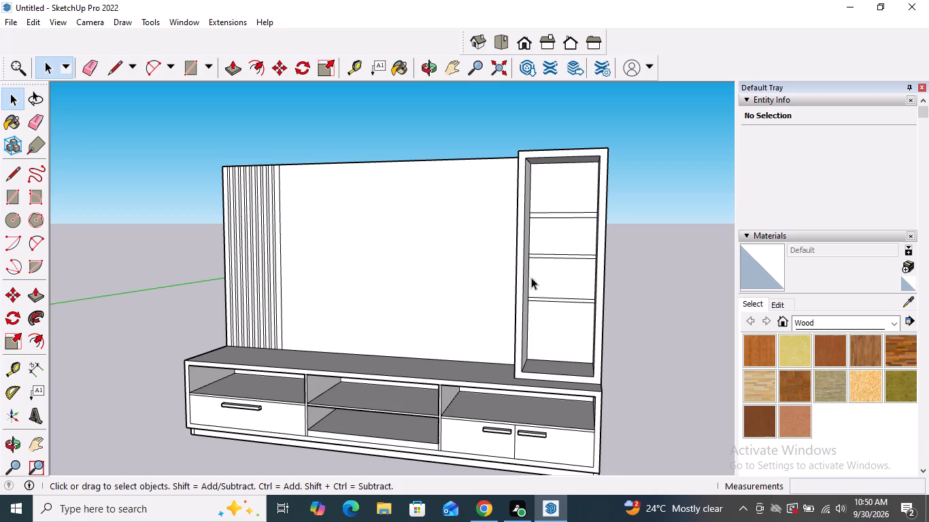
# Delete the lower edge of the topmost shelf strip in the tall box.
pyautogui.scroll(2, 576, 298)
pyautogui.scroll(1, 572, 209)
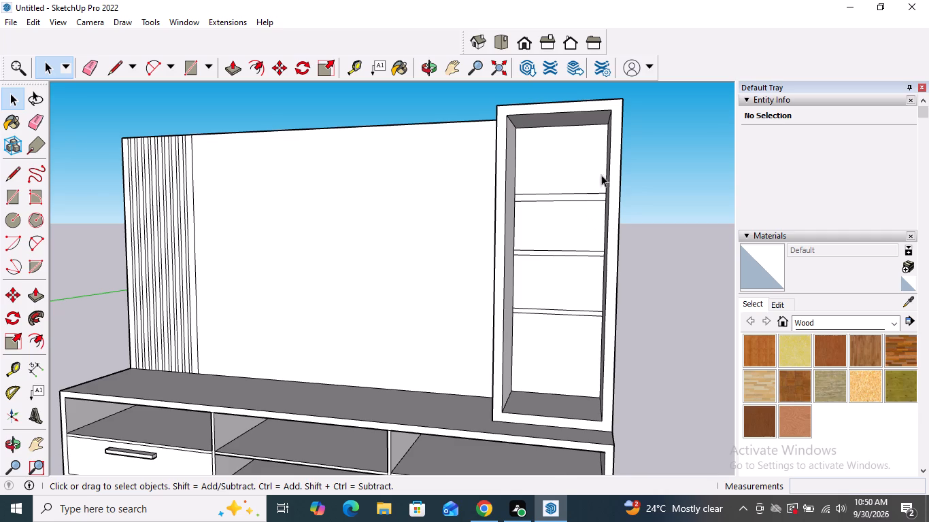
pyautogui.scroll(2, 562, 184)
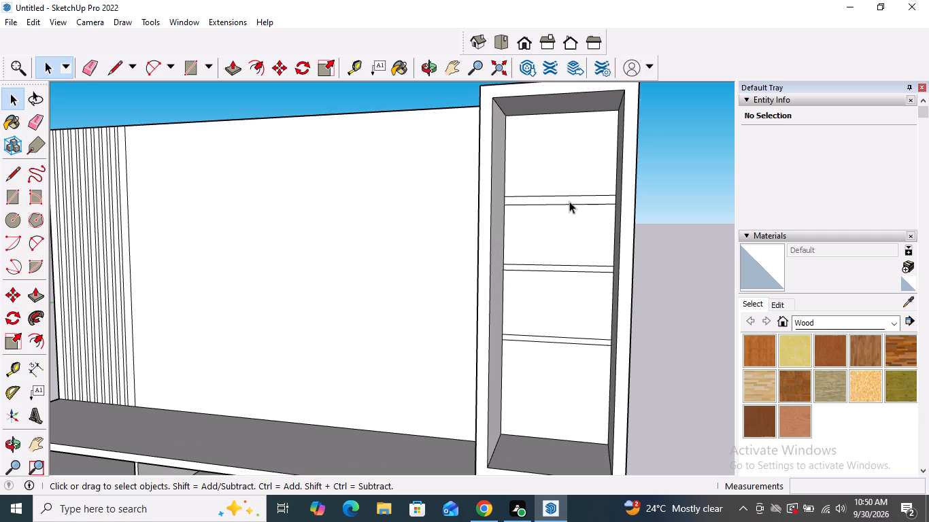
pyautogui.scroll(1, 569, 200)
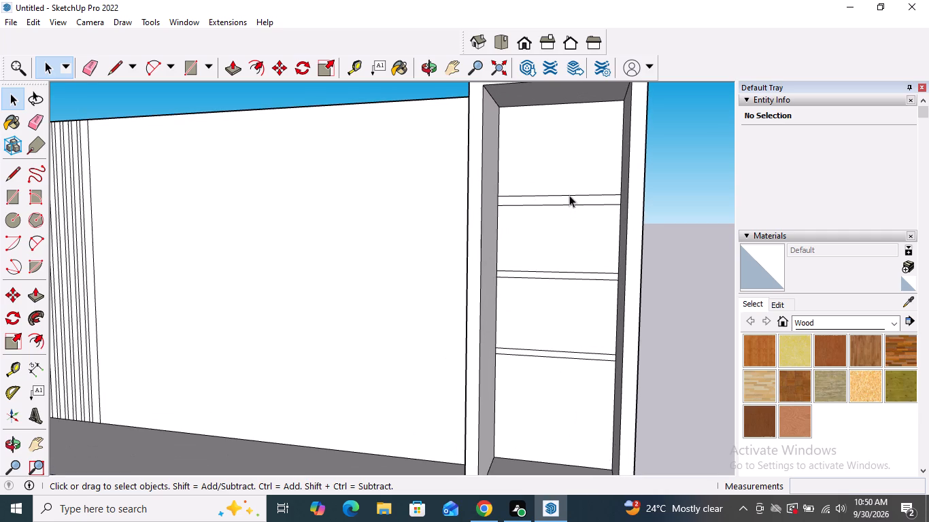
pyautogui.scroll(2, 569, 195)
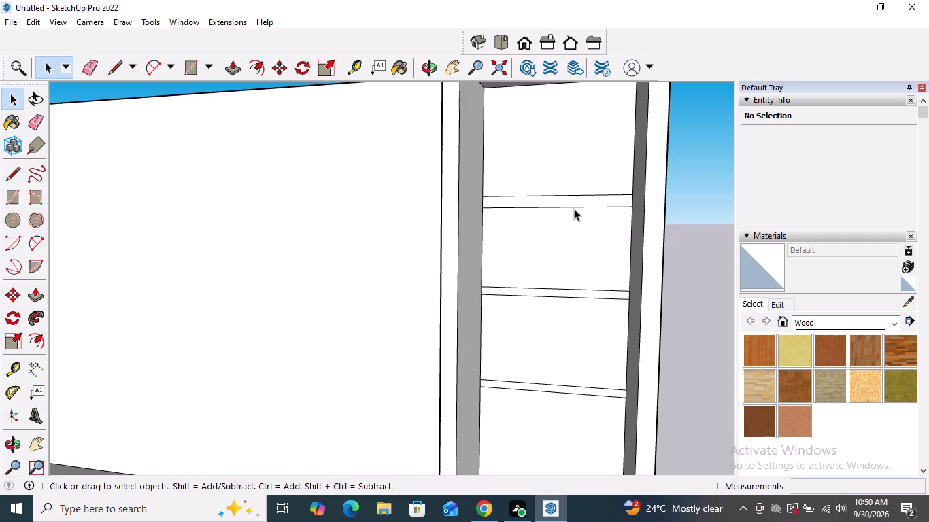
pyautogui.click(574, 206)
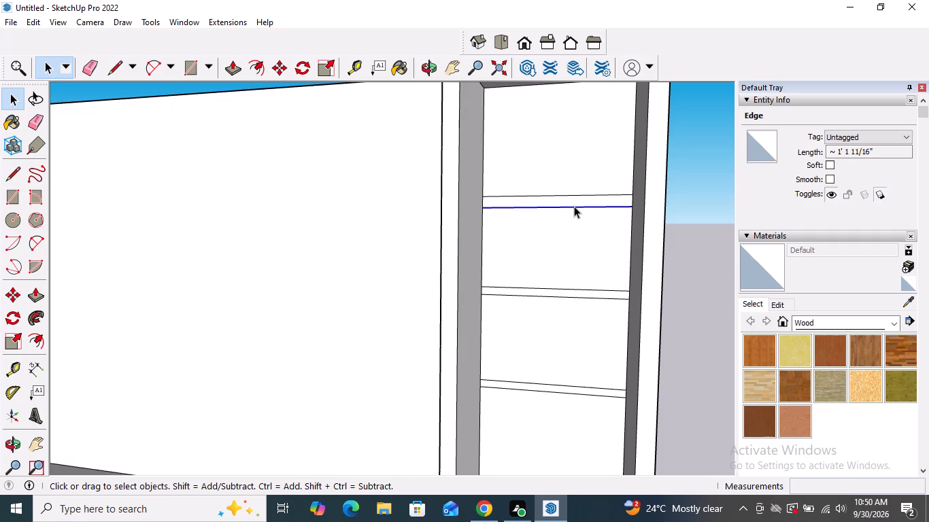
pyautogui.press('Delete')
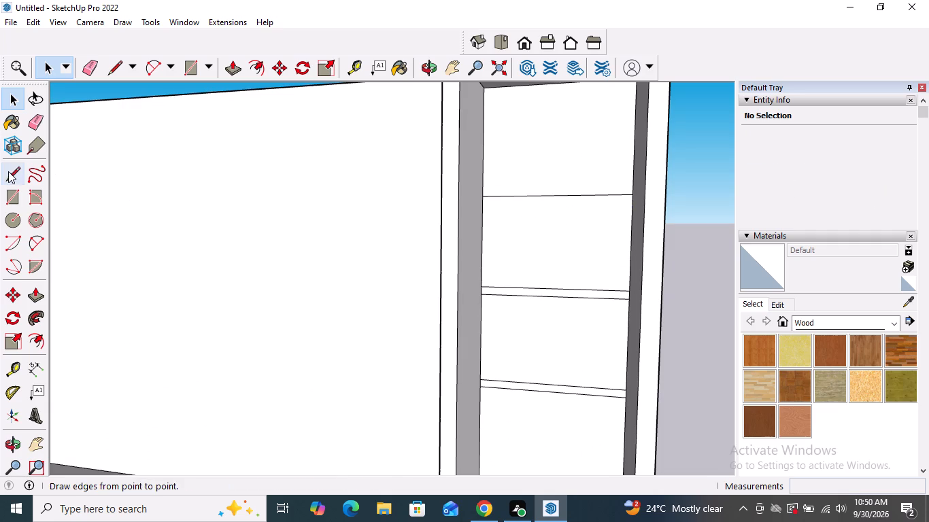
# Draw a full-width horizontal line just below the top strip's remaining edge to form a slimmer top shelf strip.
pyautogui.click(8, 171)
pyautogui.scroll(3, 490, 245)
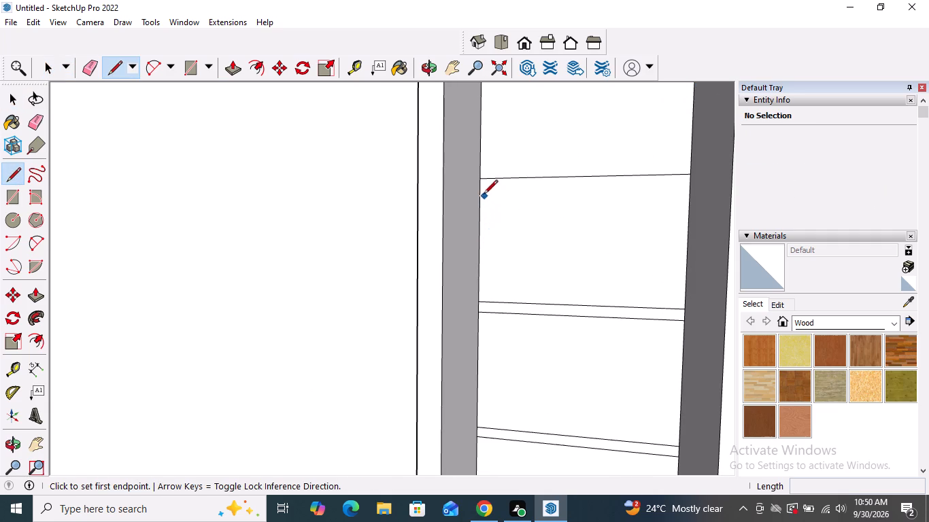
pyautogui.click(482, 187)
pyautogui.click(689, 185)
pyautogui.scroll(-3, 664, 224)
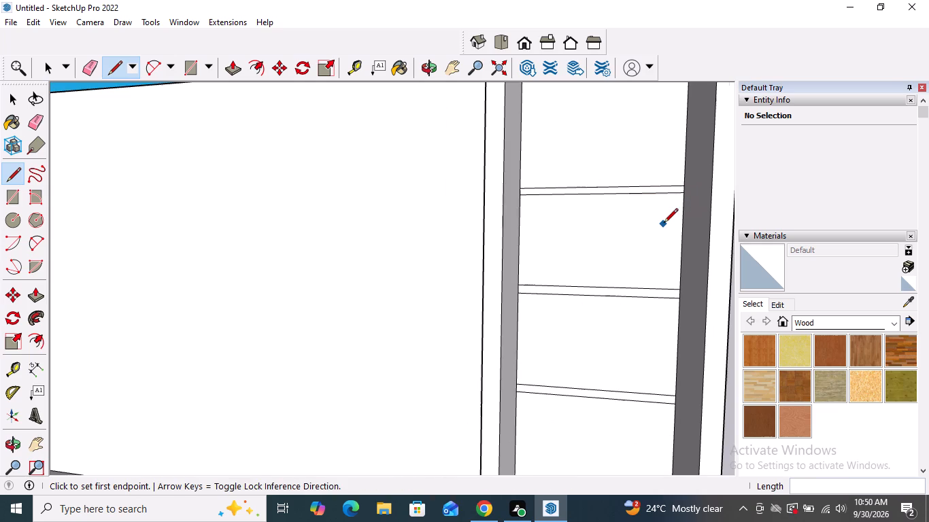
pyautogui.press('space')
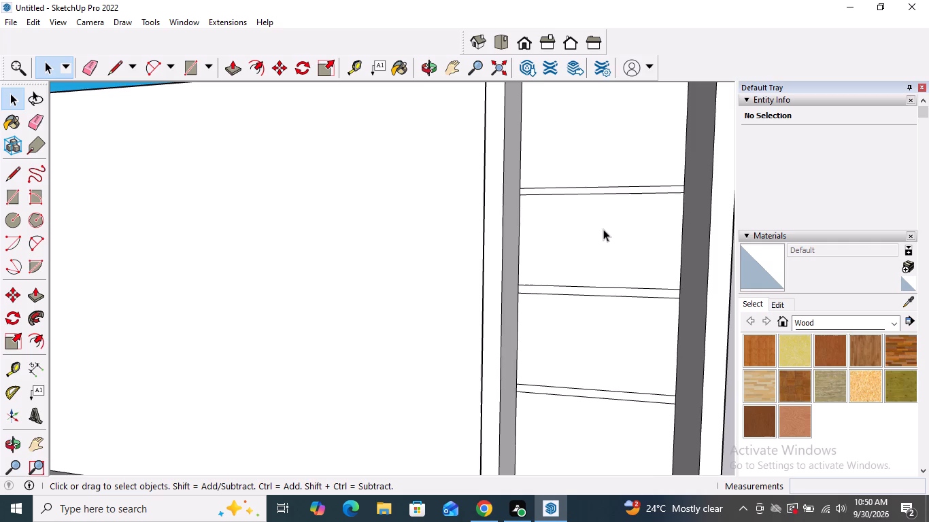
# Move the lowest shelf strip with its edges about 2 1/4" down the tall box's inner back face.
pyautogui.scroll(-7, 605, 200)
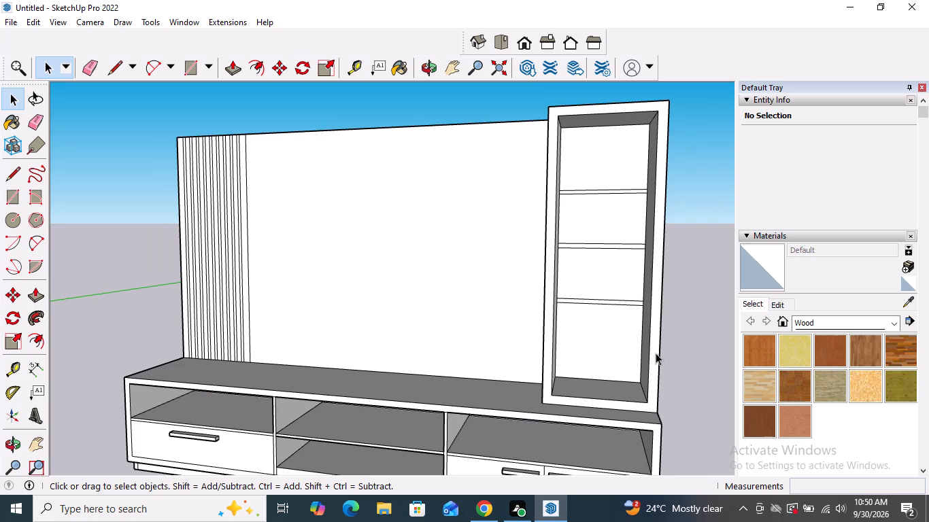
pyautogui.scroll(8, 622, 319)
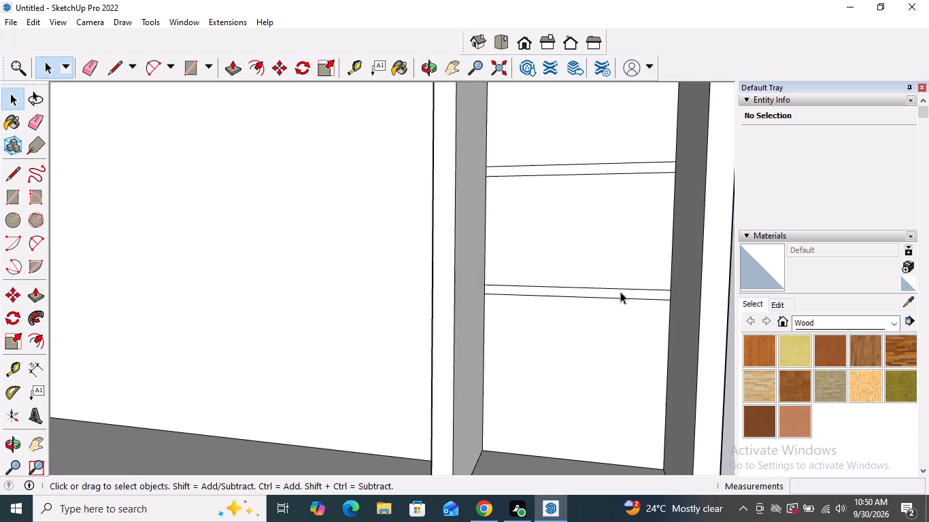
pyautogui.doubleClick(620, 292)
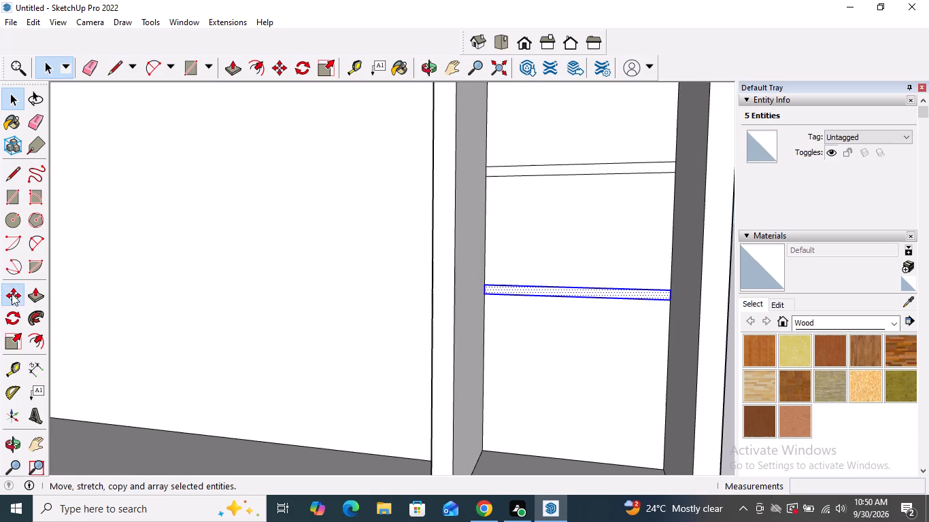
pyautogui.click(12, 294)
pyautogui.scroll(3, 687, 322)
pyautogui.click(664, 296)
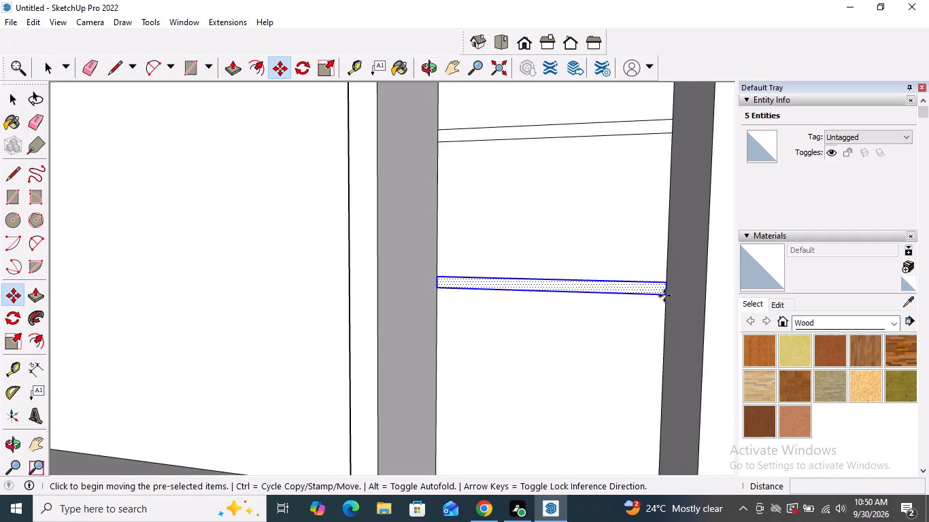
pyautogui.click(663, 336)
pyautogui.scroll(-9, 615, 263)
pyautogui.scroll(-4, 620, 326)
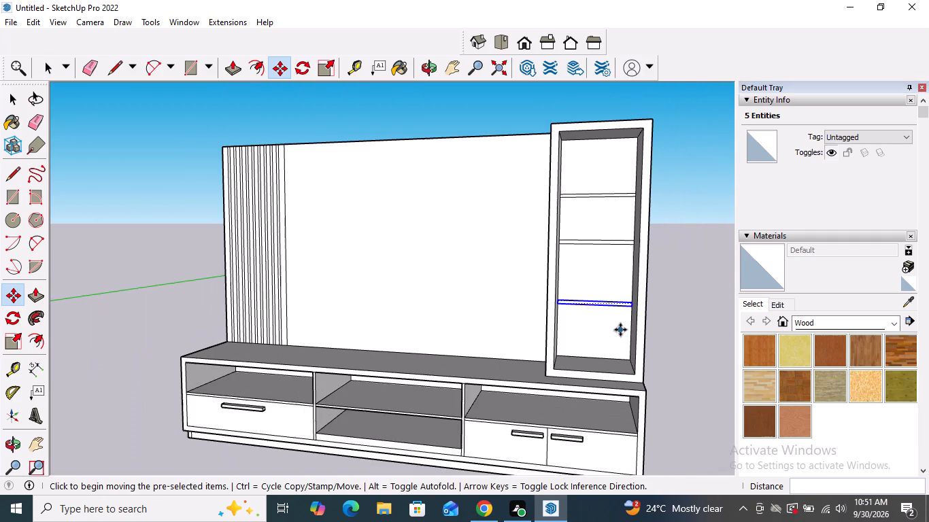
pyautogui.press('space')
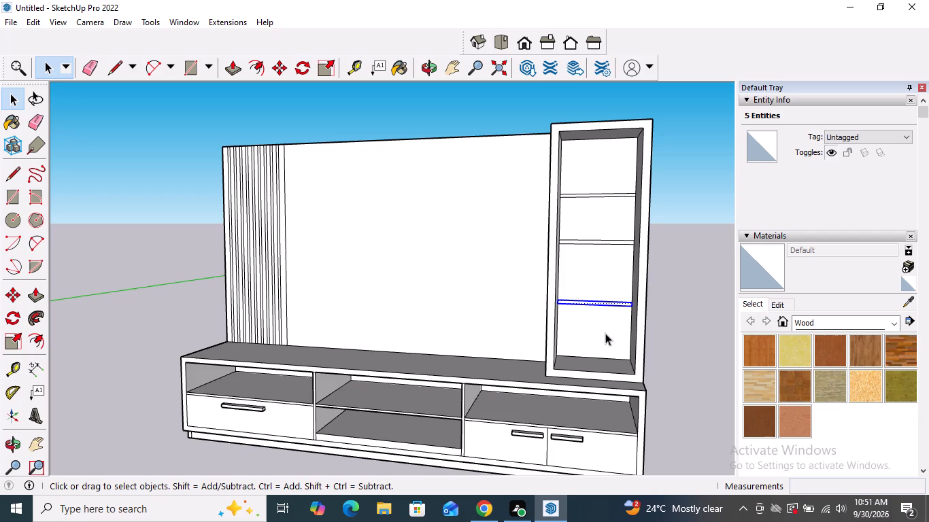
# Move the middle shelf strip with its edges about 1 1/8" down the tall box's inner back face.
pyautogui.scroll(8, 609, 234)
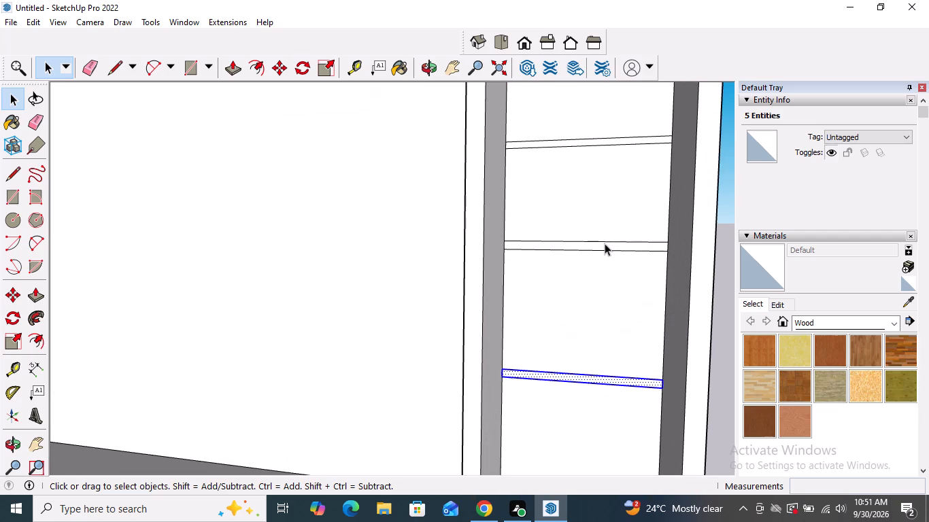
pyautogui.doubleClick(605, 243)
pyautogui.click(607, 244)
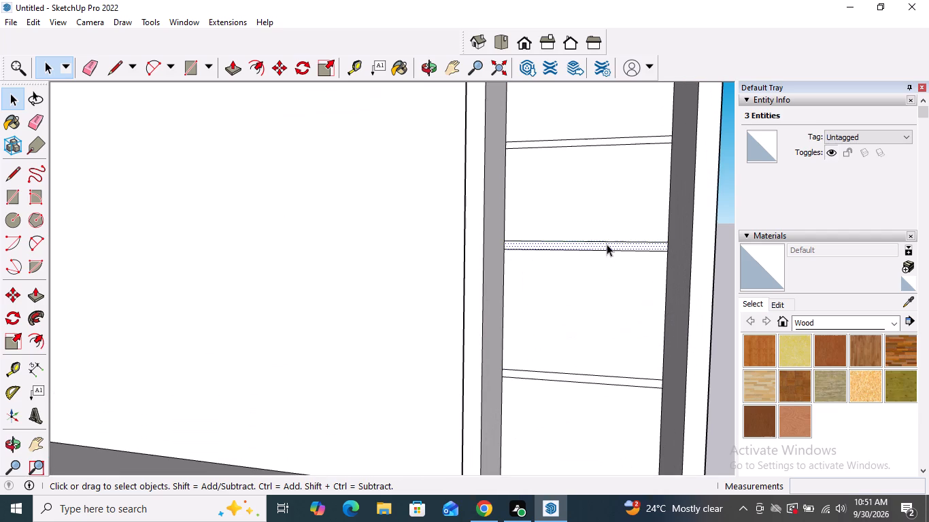
pyautogui.click(607, 244)
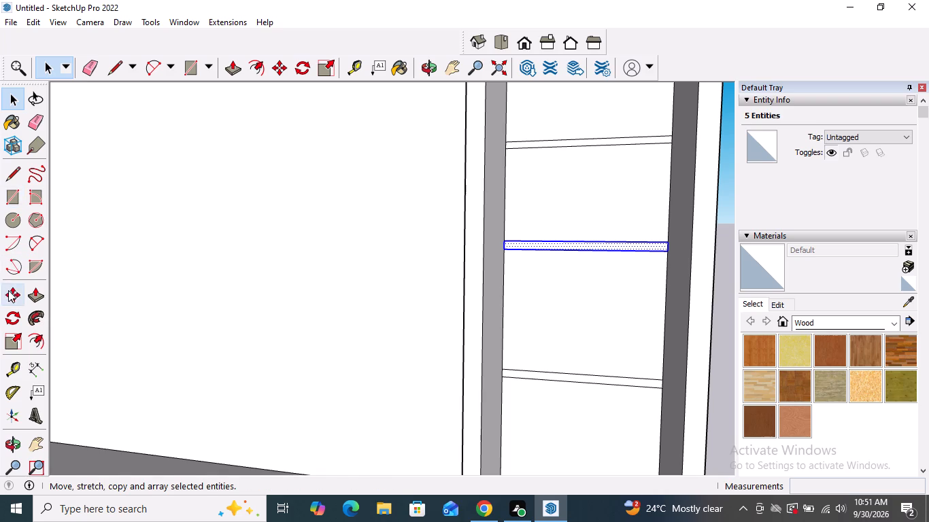
pyautogui.click(8, 290)
pyautogui.scroll(2, 641, 258)
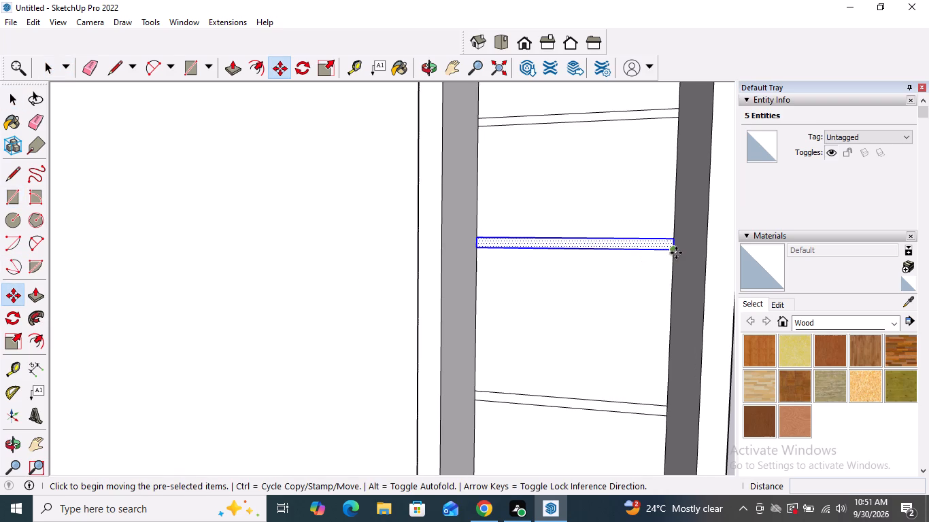
pyautogui.click(676, 252)
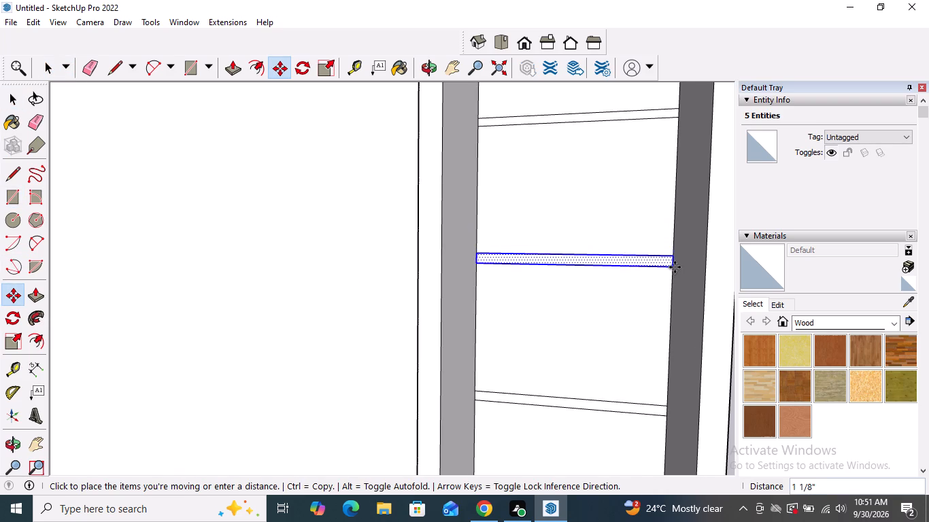
pyautogui.click(675, 267)
pyautogui.scroll(-4, 658, 311)
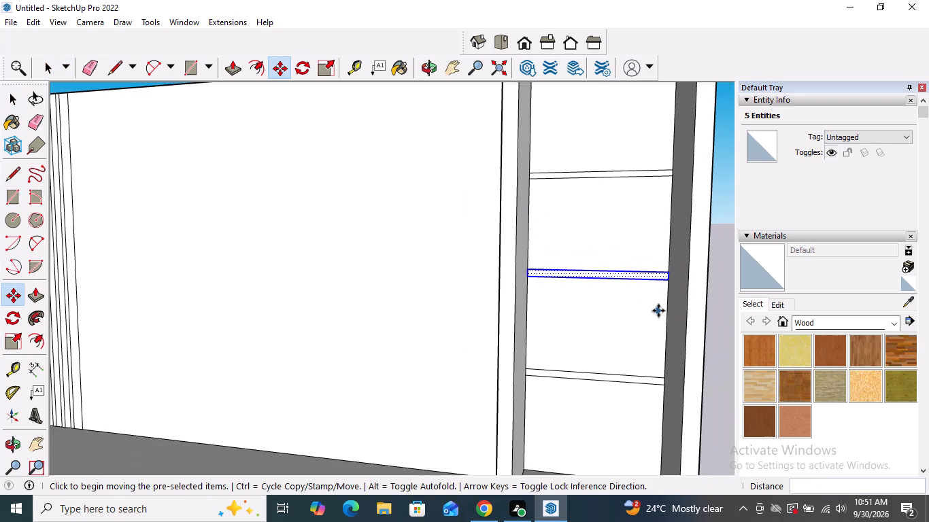
pyautogui.press('space')
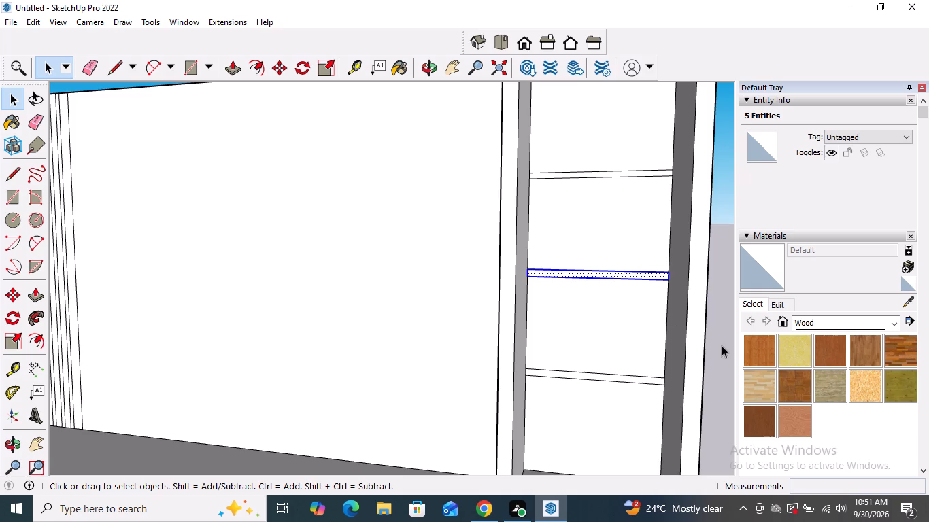
pyautogui.click(722, 345)
pyautogui.scroll(-7, 588, 260)
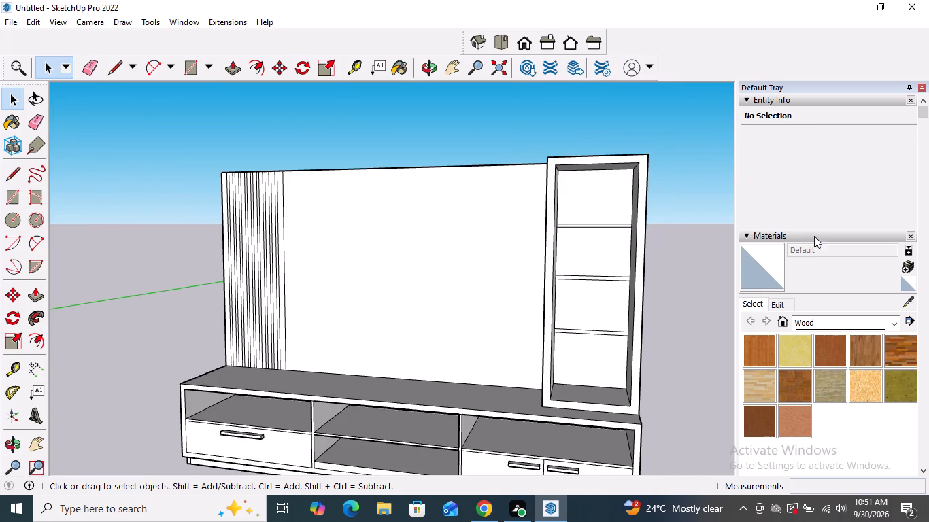
# Push/Pull the top shelf strip out about 10 1/16" from the tall box's inner back to form a shelf.
pyautogui.click(33, 288)
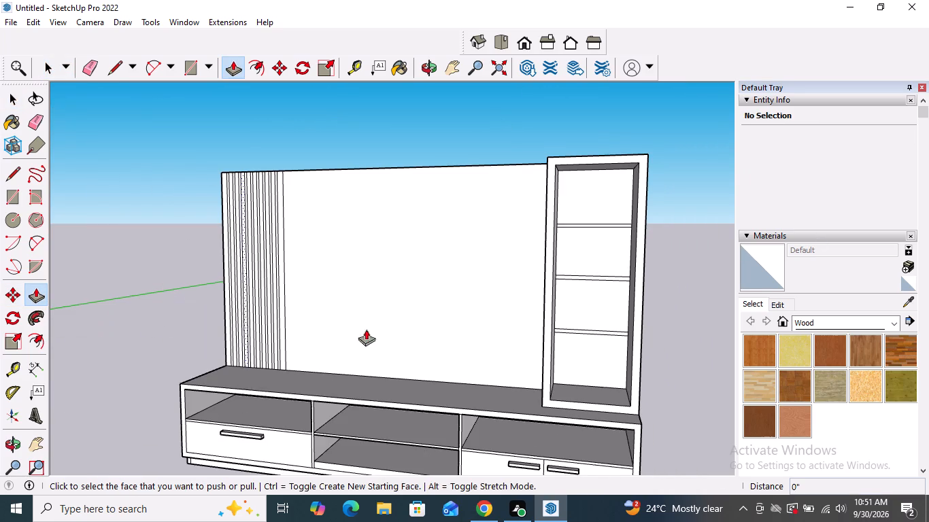
pyautogui.moveTo(638, 285); pyautogui.dragTo(575, 285, button='middle')
pyautogui.scroll(3, 568, 213)
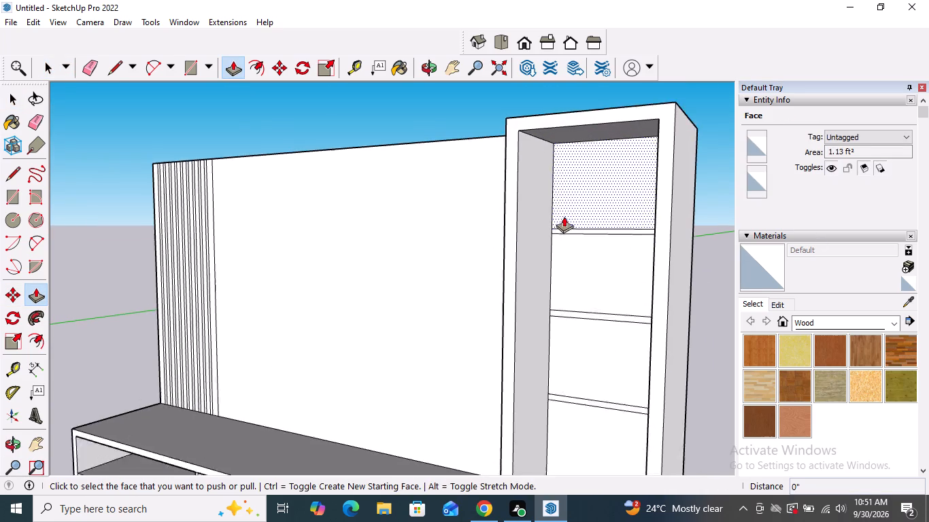
pyautogui.scroll(2, 564, 216)
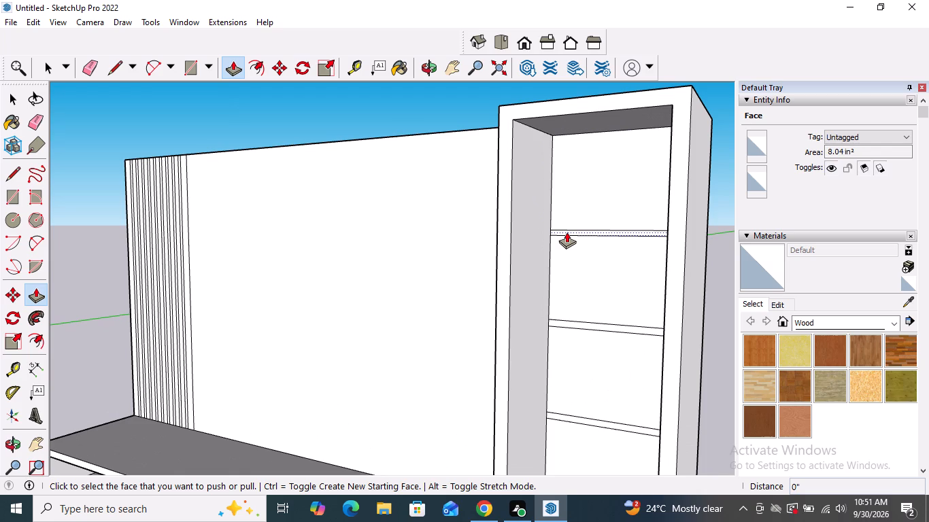
pyautogui.click(567, 232)
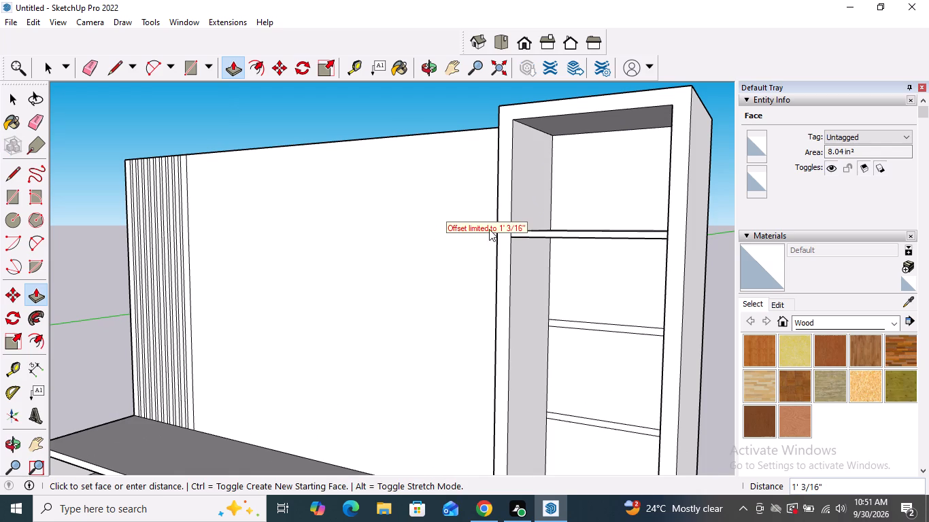
pyautogui.moveTo(492, 236); pyautogui.dragTo(490, 295, button='middle')
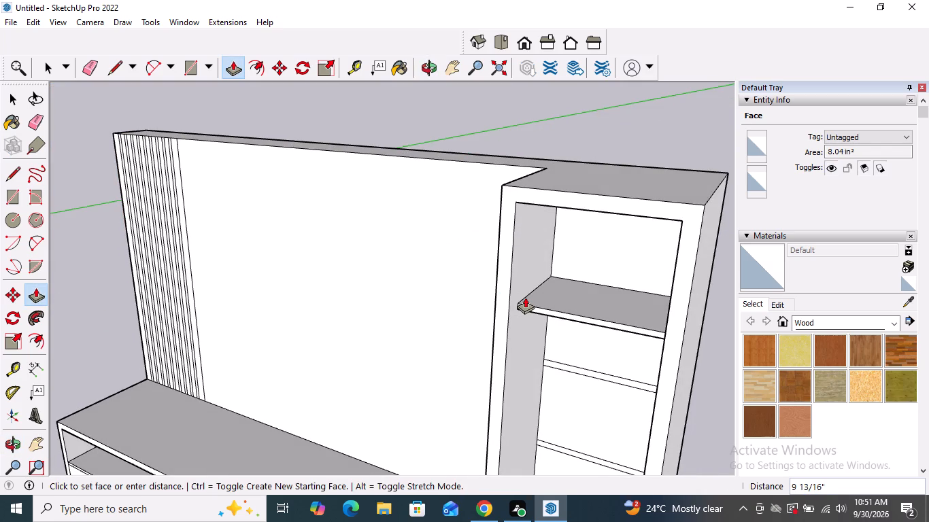
pyautogui.click(524, 297)
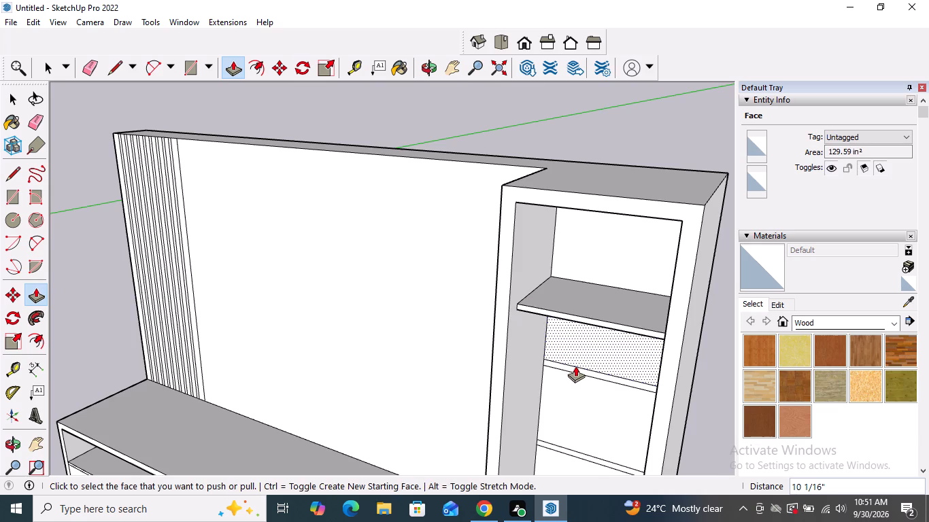
# Extrude the middle and lowest shelf strips in the tall box by the same distance as the top shelf.
pyautogui.doubleClick(575, 370)
pyautogui.scroll(-4, 580, 273)
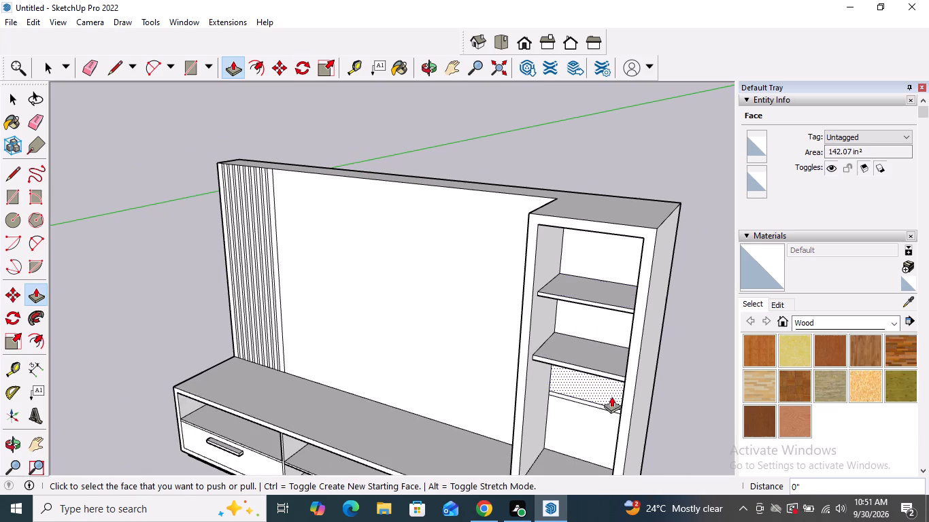
pyautogui.scroll(8, 591, 409)
pyautogui.doubleClick(588, 398)
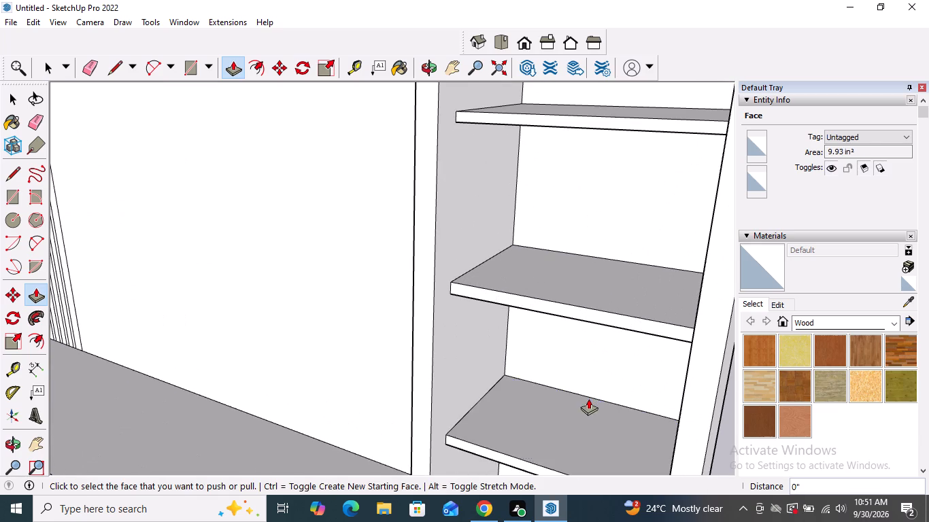
pyautogui.scroll(-8, 594, 329)
pyautogui.press('space')
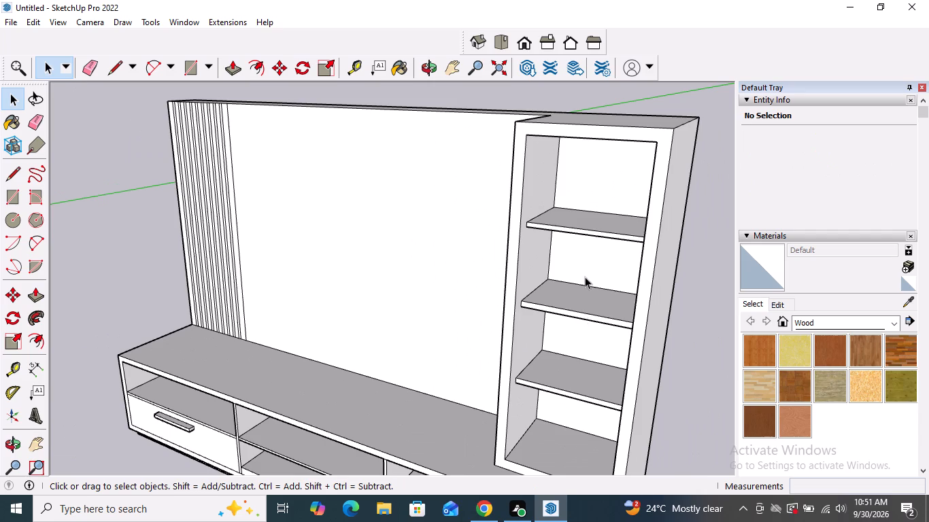
# Trace a short line along the top inner edge of the tall box's front opening to close it with a face.
pyautogui.scroll(-3, 585, 273)
pyautogui.moveTo(599, 401); pyautogui.dragTo(699, 380, button='middle')
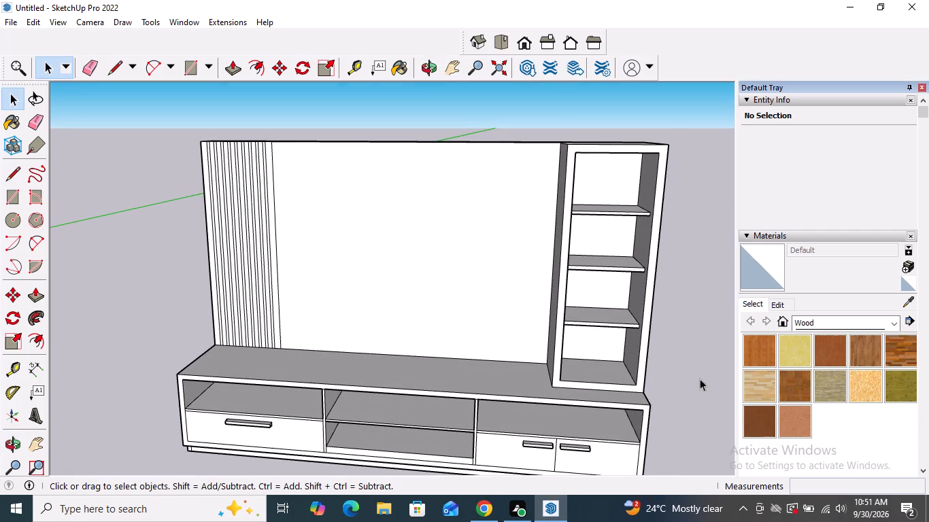
pyautogui.scroll(2, 655, 296)
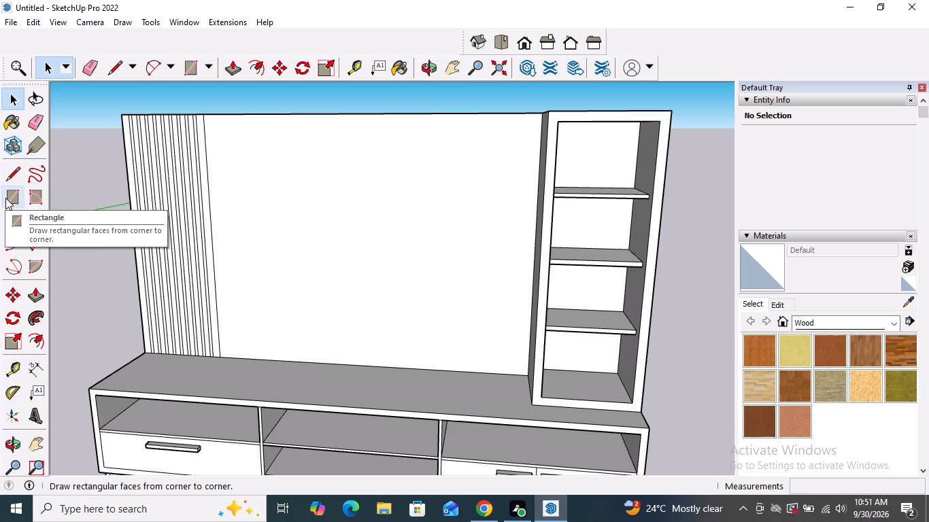
pyautogui.click(12, 164)
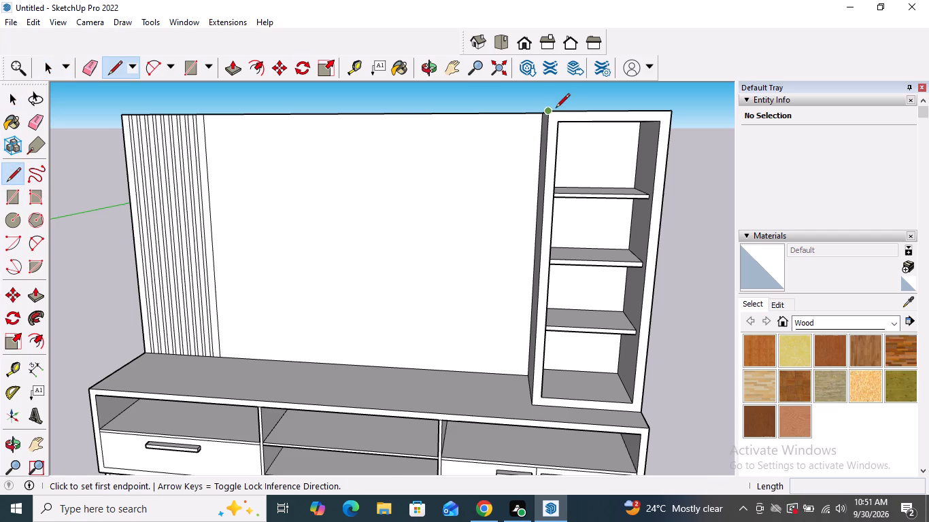
pyautogui.click(558, 124)
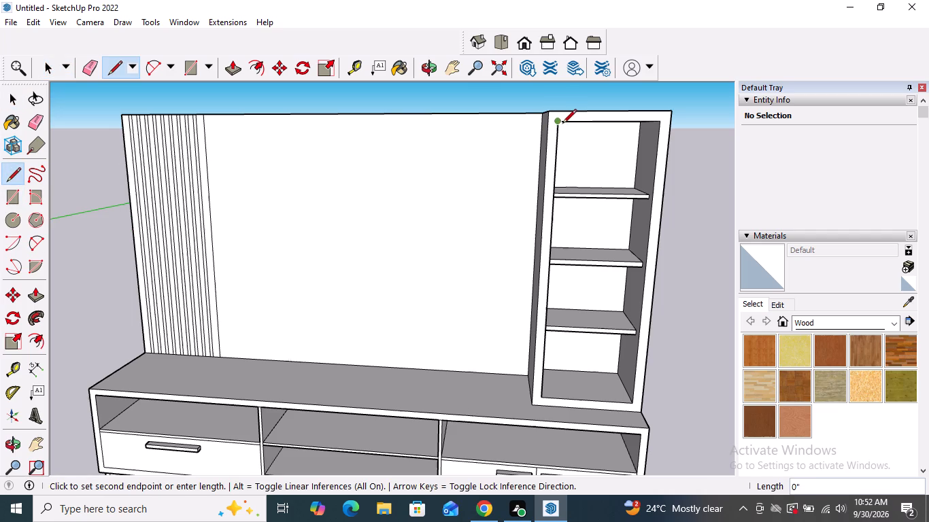
pyautogui.click(571, 124)
pyautogui.press('space')
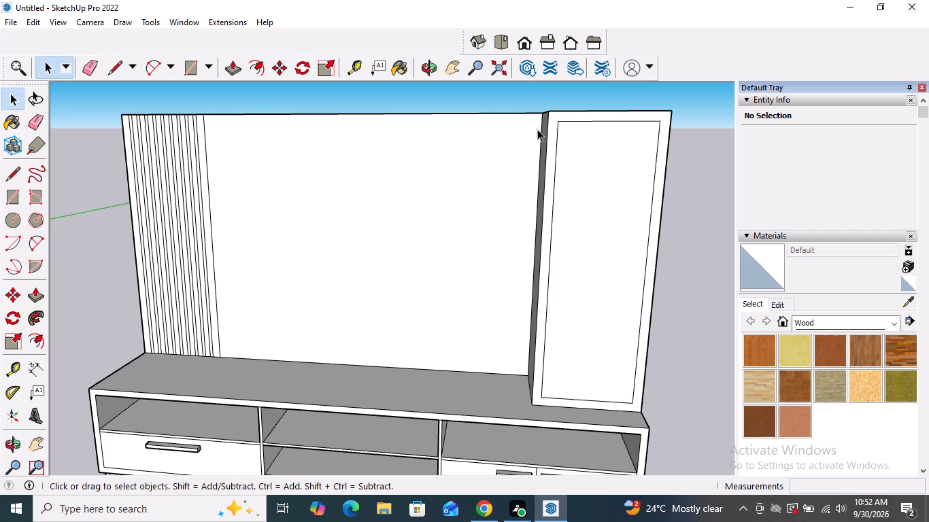
# Draw a slim upright rectangle for a door handle on the right-hand frame strip of the tall box's front.
pyautogui.click(18, 198)
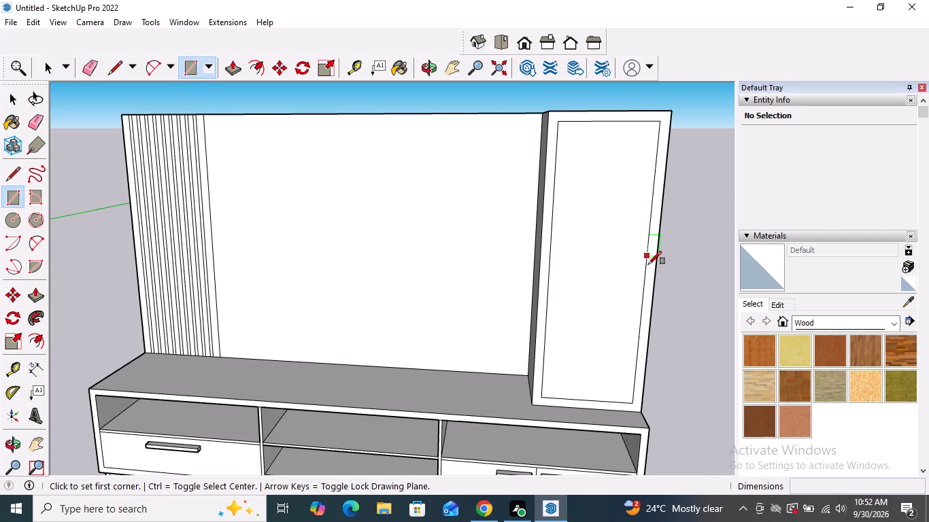
pyautogui.scroll(1, 648, 296)
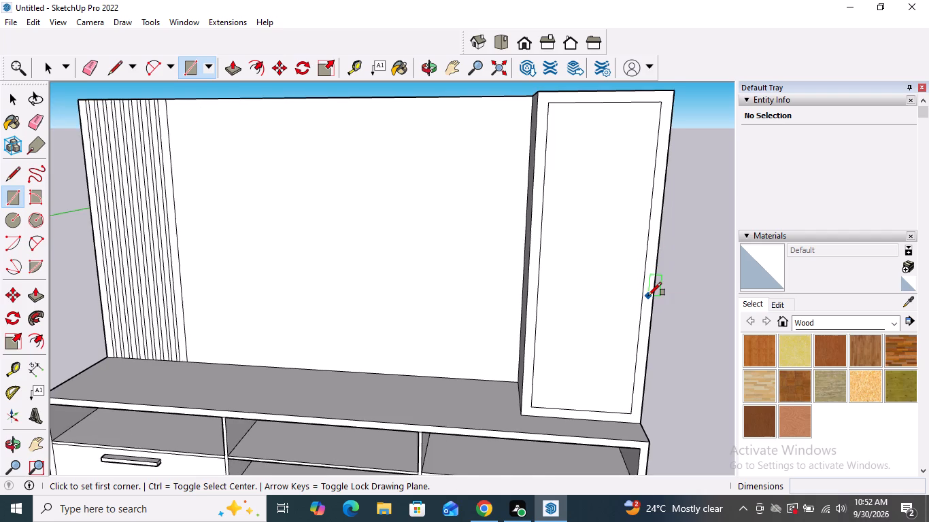
pyautogui.scroll(2, 648, 294)
pyautogui.scroll(-3, 637, 323)
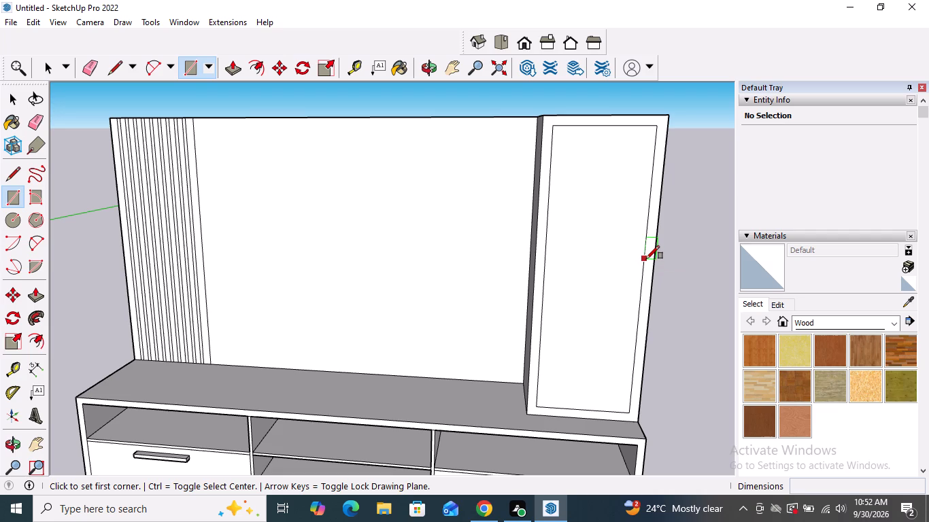
pyautogui.scroll(4, 646, 259)
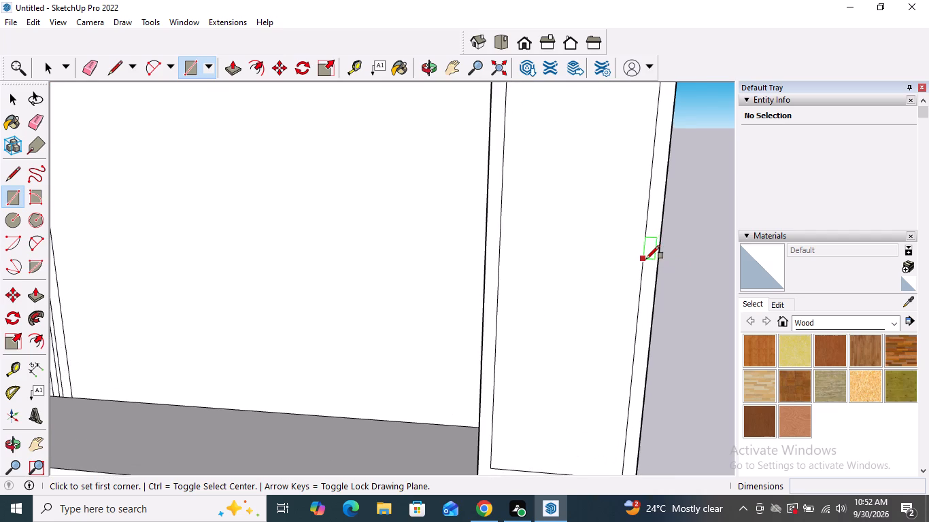
pyautogui.scroll(4, 646, 259)
pyautogui.scroll(-3, 647, 268)
pyautogui.scroll(7, 643, 190)
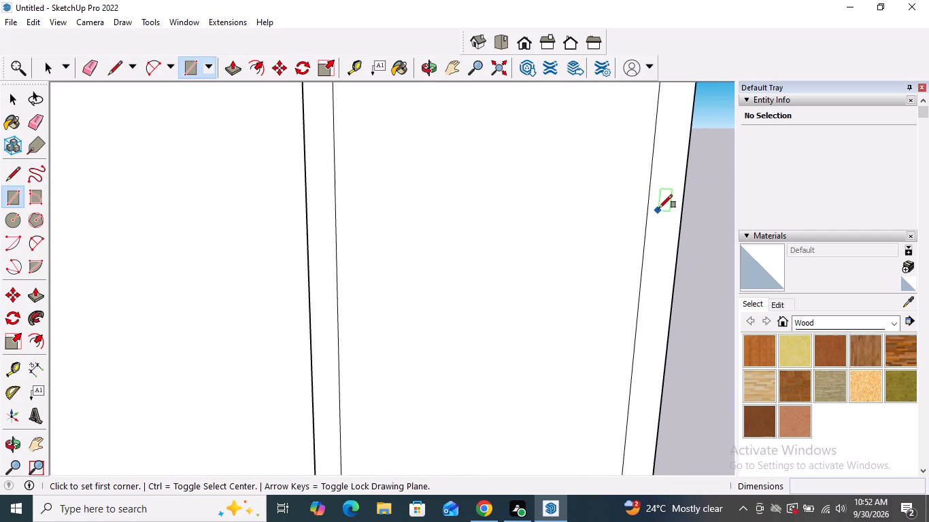
pyautogui.scroll(3, 660, 201)
pyautogui.click(662, 145)
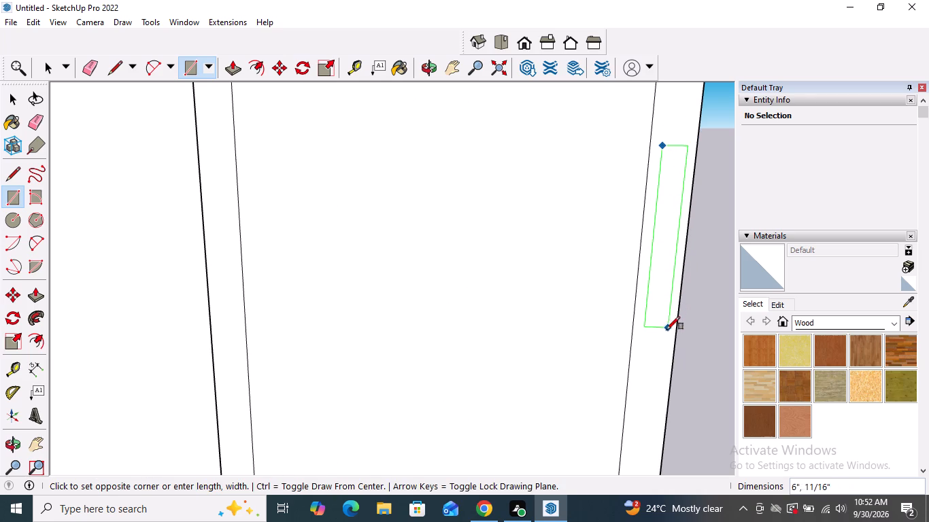
pyautogui.click(660, 366)
pyautogui.scroll(-4, 667, 275)
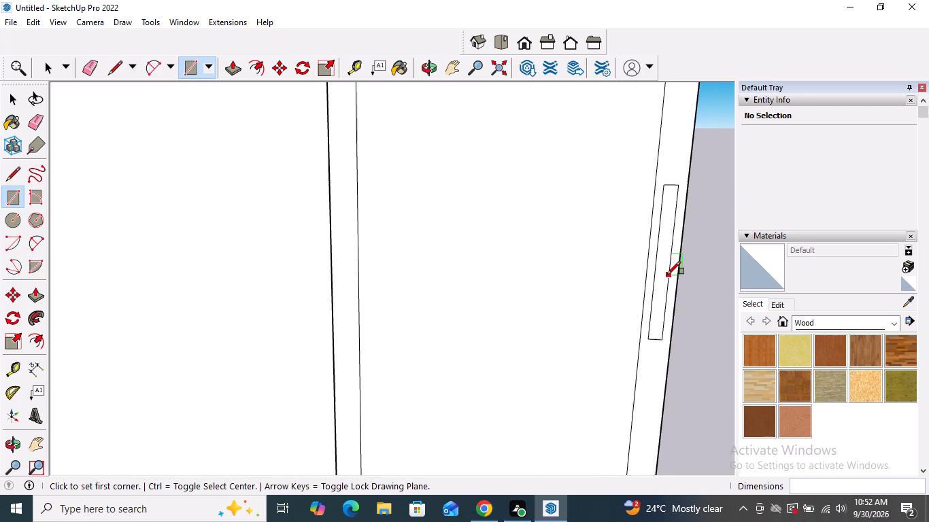
pyautogui.press('space')
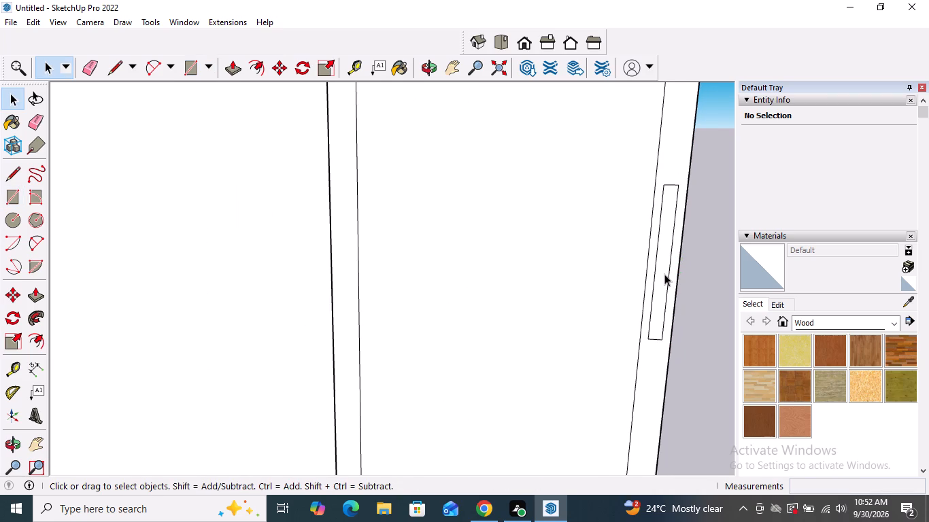
# Move the door handle rectangle straight down about 3 5/8" along the right frame strip of the tall box's front.
pyautogui.scroll(-4, 654, 211)
pyautogui.scroll(-9, 588, 202)
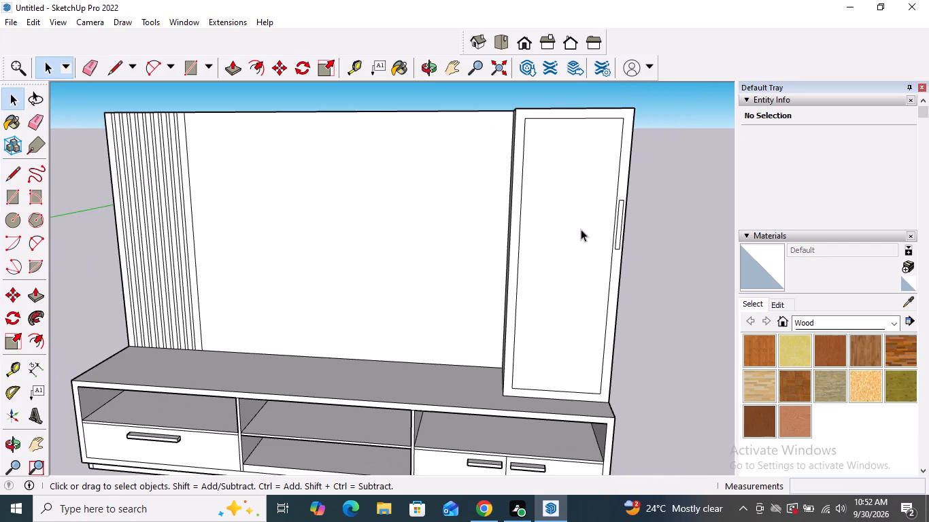
pyautogui.scroll(8, 623, 232)
pyautogui.doubleClick(613, 251)
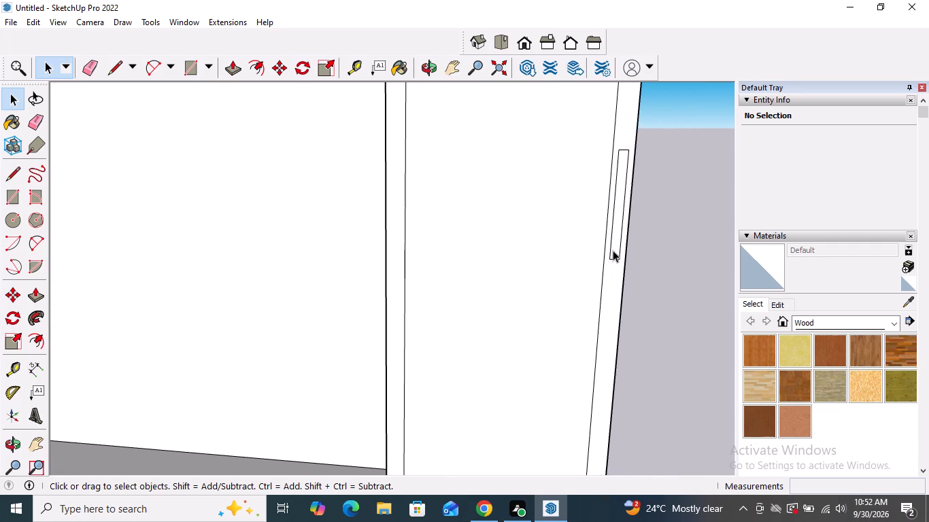
pyautogui.press('m')
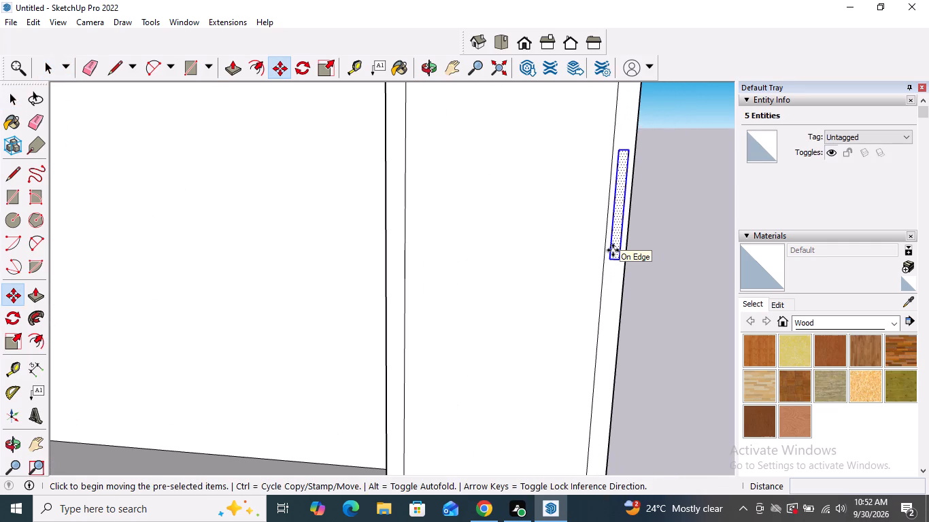
pyautogui.scroll(3, 623, 260)
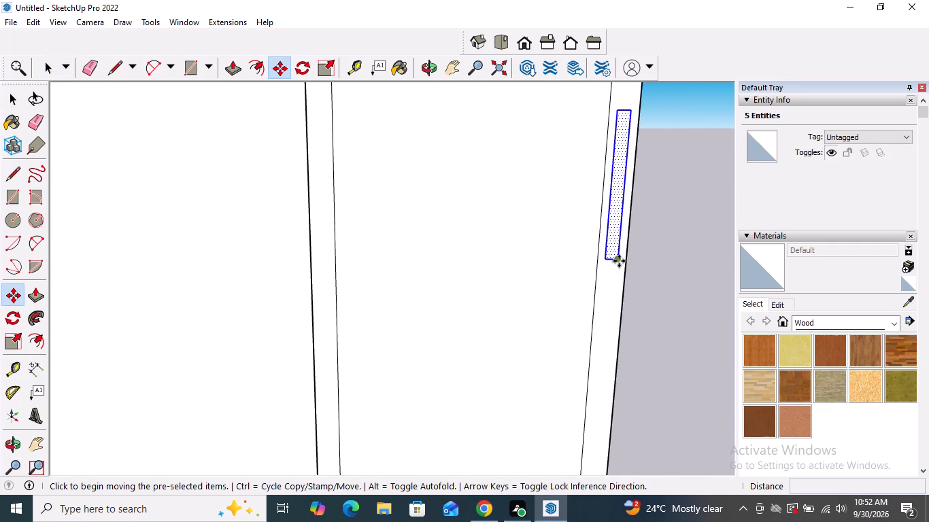
pyautogui.click(619, 258)
pyautogui.scroll(-3, 615, 312)
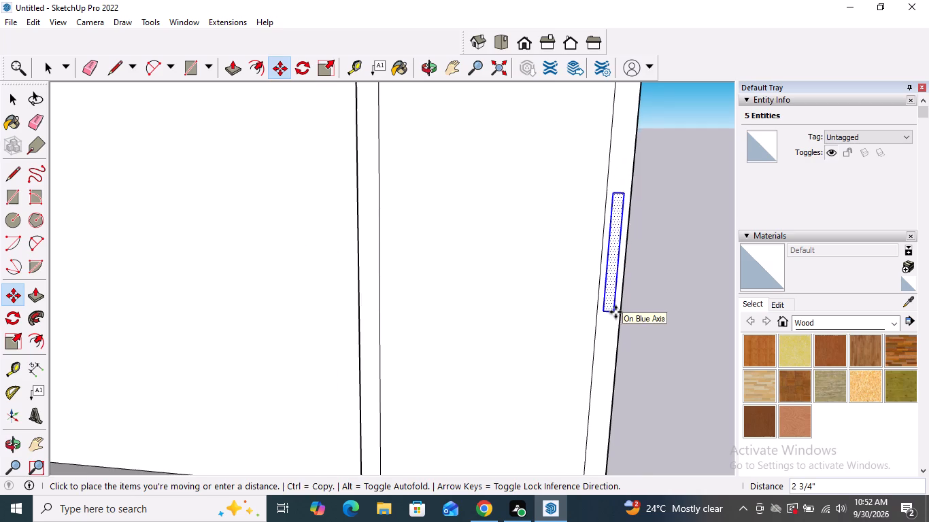
pyautogui.scroll(-6, 615, 312)
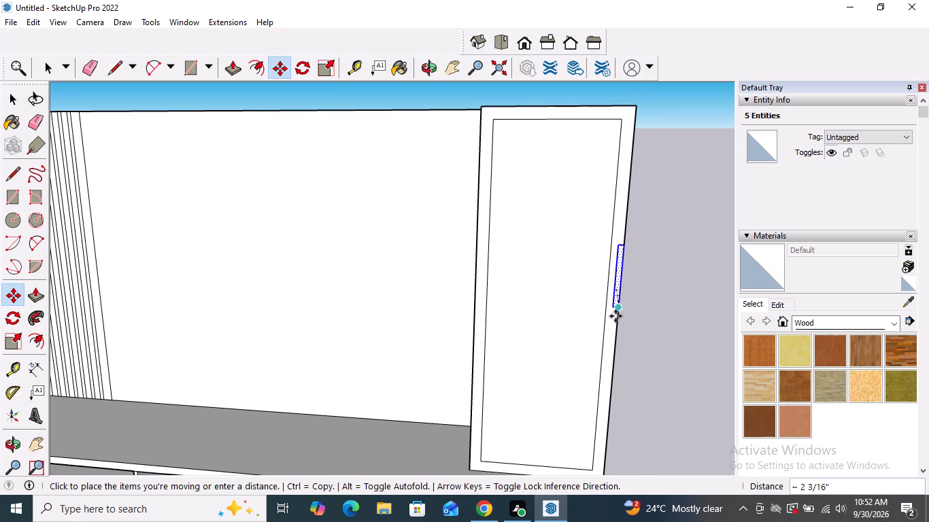
pyautogui.scroll(6, 615, 319)
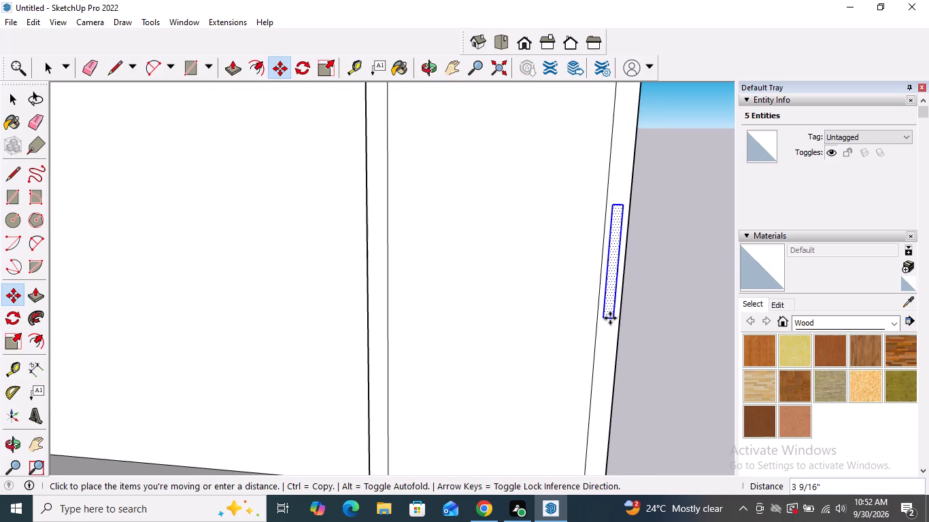
pyautogui.click(609, 319)
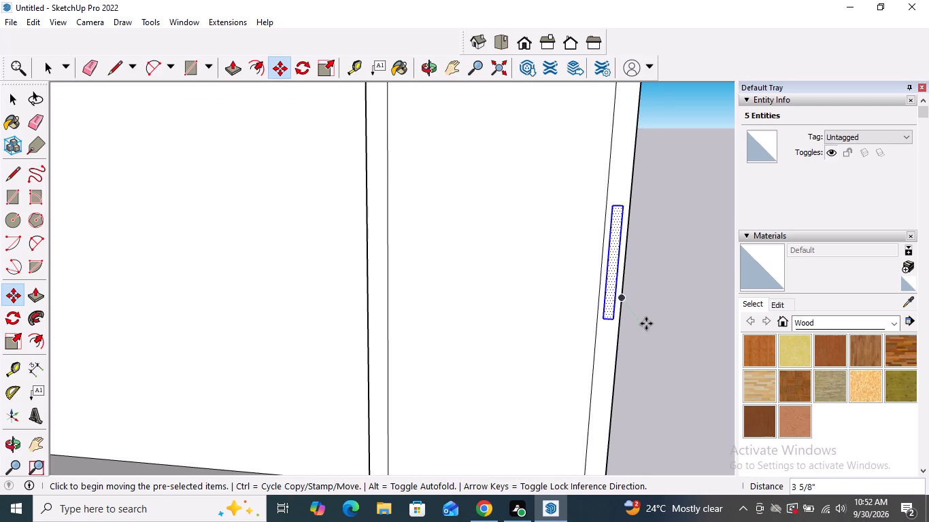
pyautogui.press('space')
pyautogui.click(646, 323)
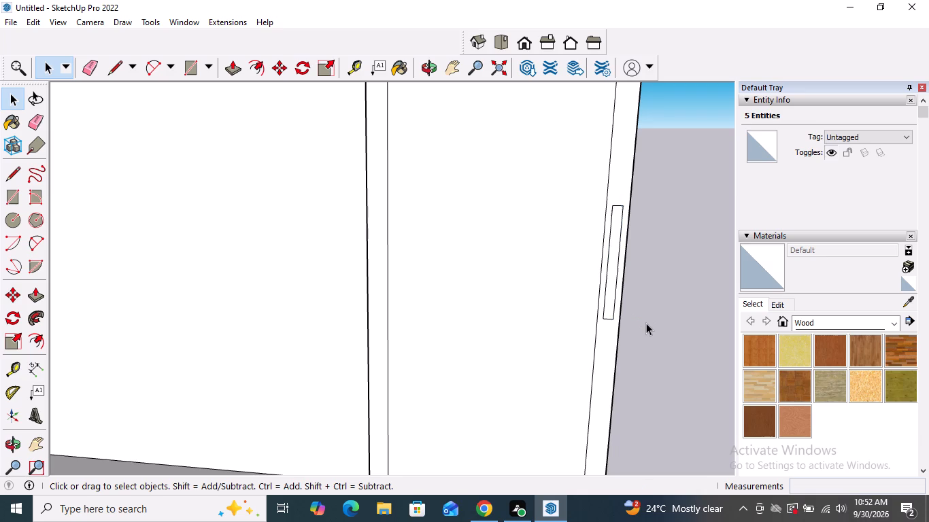
# Push/Pull the handle rectangle on the tall box's door outward about 1 13/16".
pyautogui.scroll(-12, 550, 163)
pyautogui.scroll(-2, 551, 224)
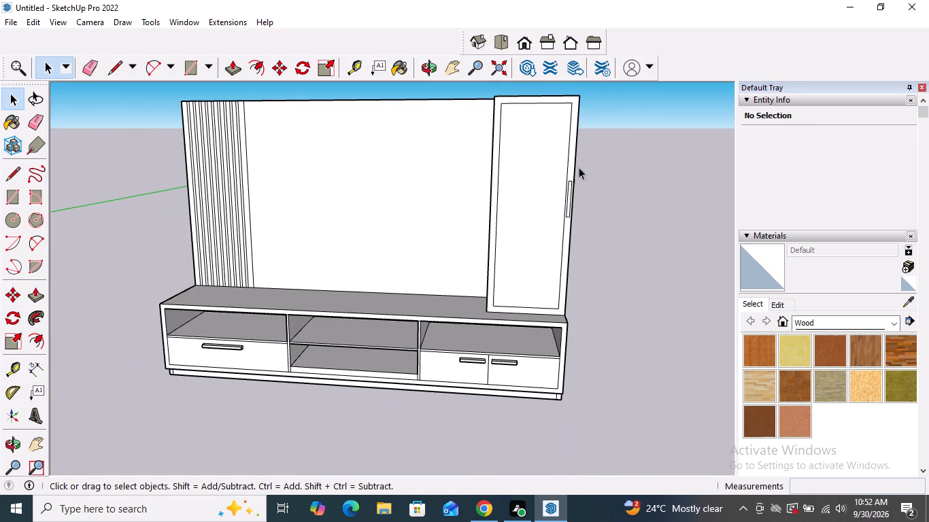
pyautogui.scroll(3, 579, 167)
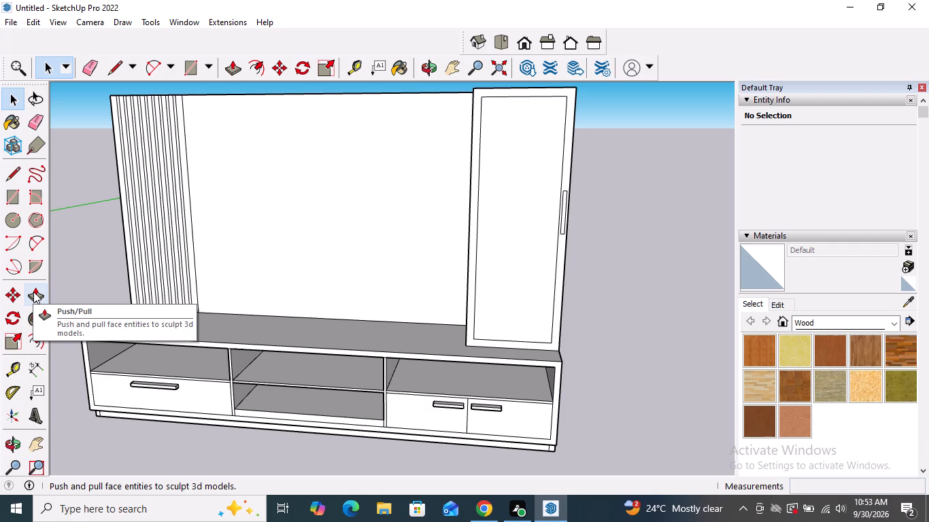
pyautogui.click(33, 292)
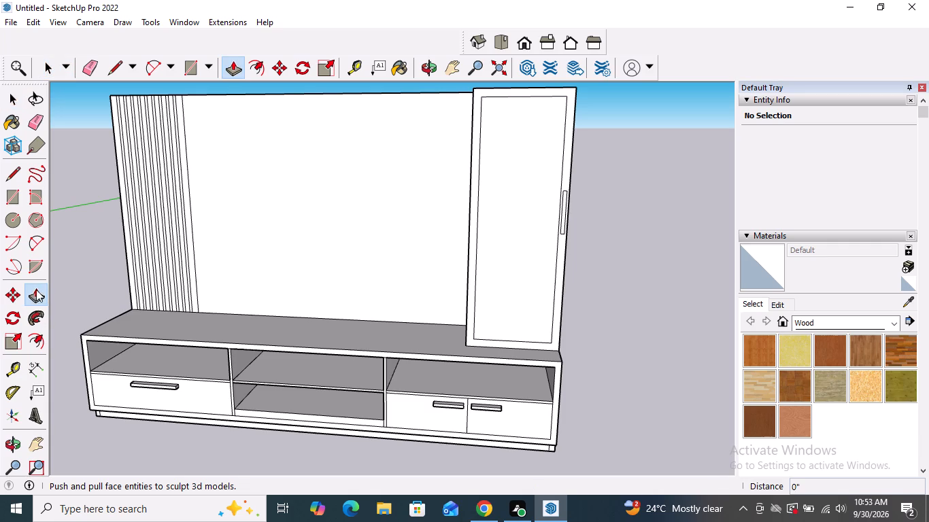
pyautogui.moveTo(668, 226); pyautogui.dragTo(577, 232, button='middle')
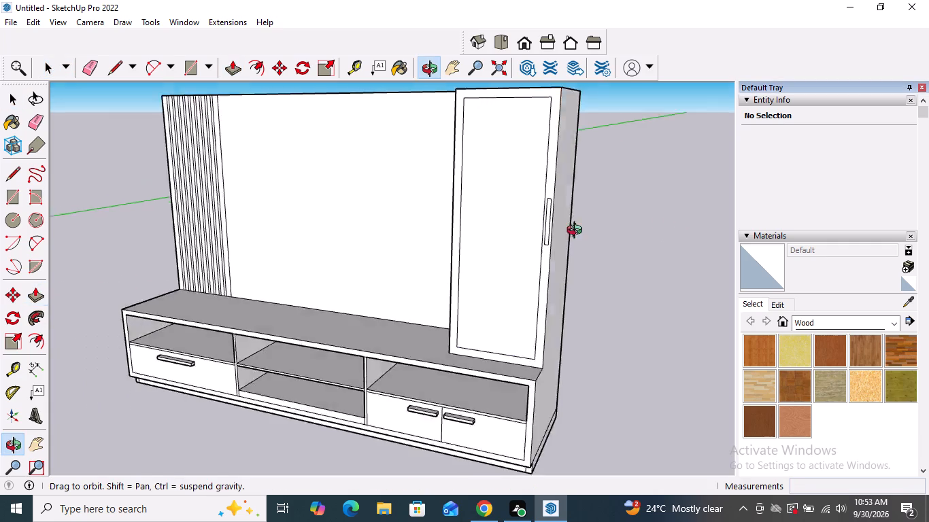
pyautogui.moveTo(577, 232); pyautogui.dragTo(511, 252, button='middle')
pyautogui.scroll(12, 502, 247)
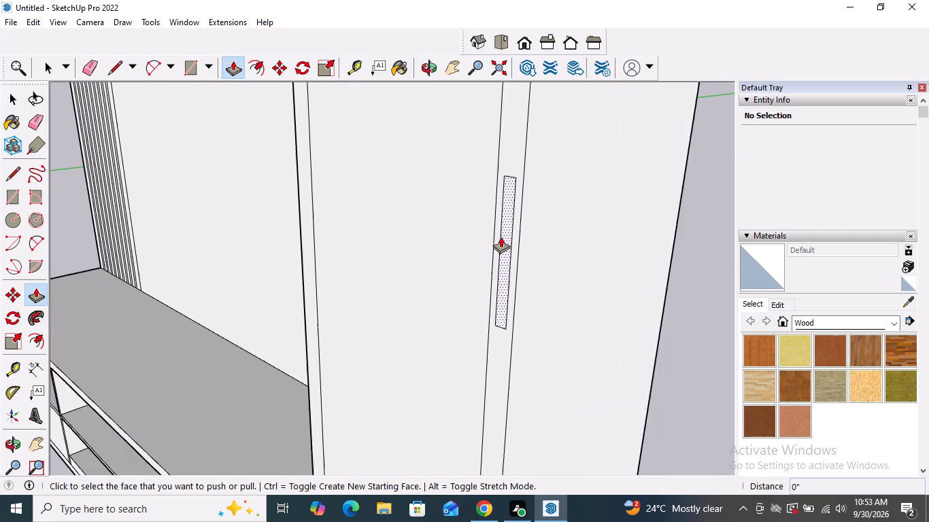
pyautogui.click(503, 236)
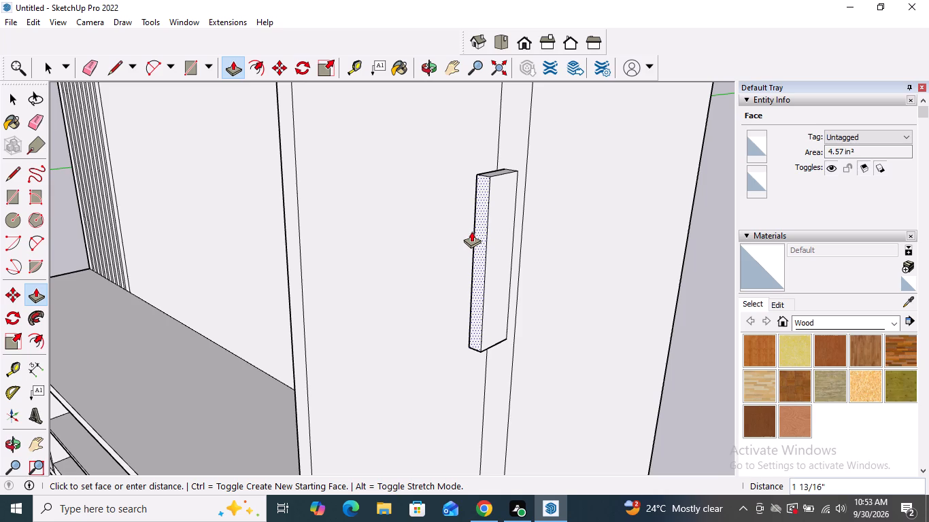
pyautogui.click(471, 231)
# Draw a three-line cutout outline on the door handle's side face, about 15/16" deep and 6 1/16" tall, open toward the door.
pyautogui.moveTo(537, 246); pyautogui.dragTo(443, 250, button='middle')
pyautogui.click(10, 176)
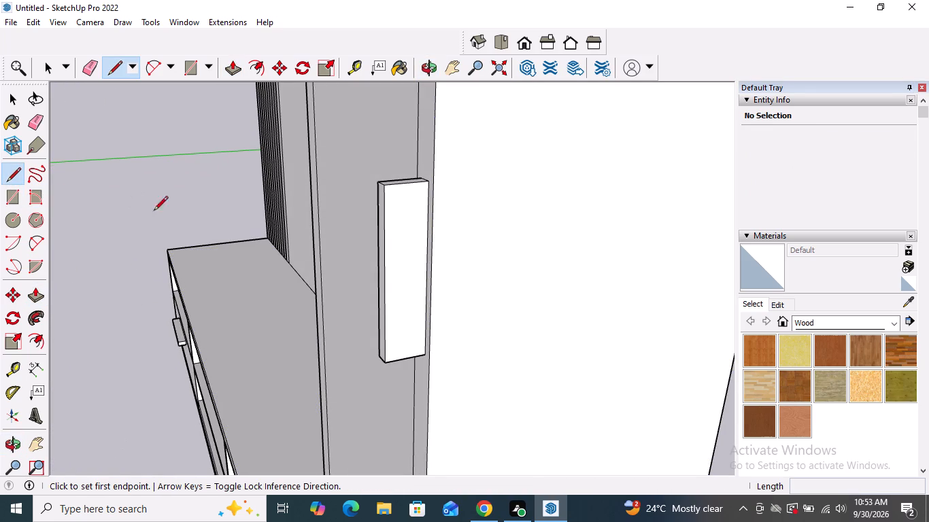
pyautogui.scroll(2, 376, 304)
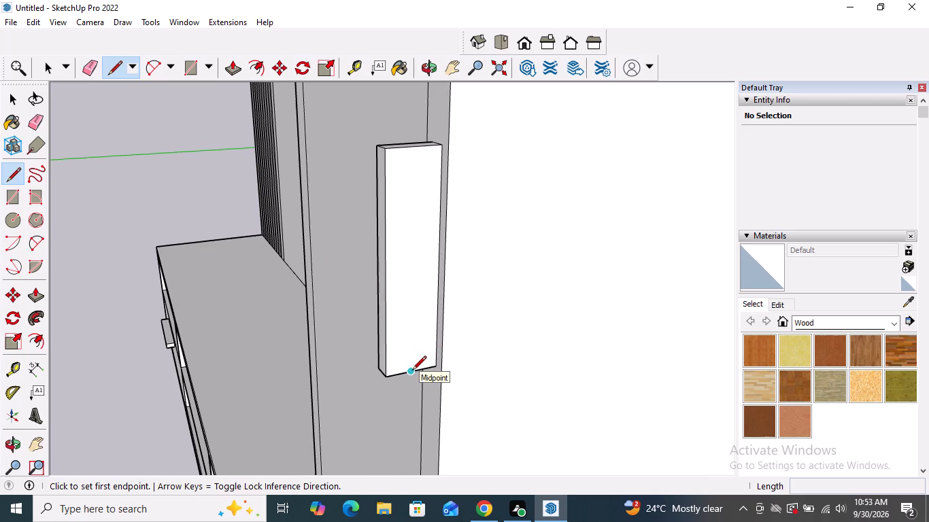
pyautogui.scroll(2, 412, 371)
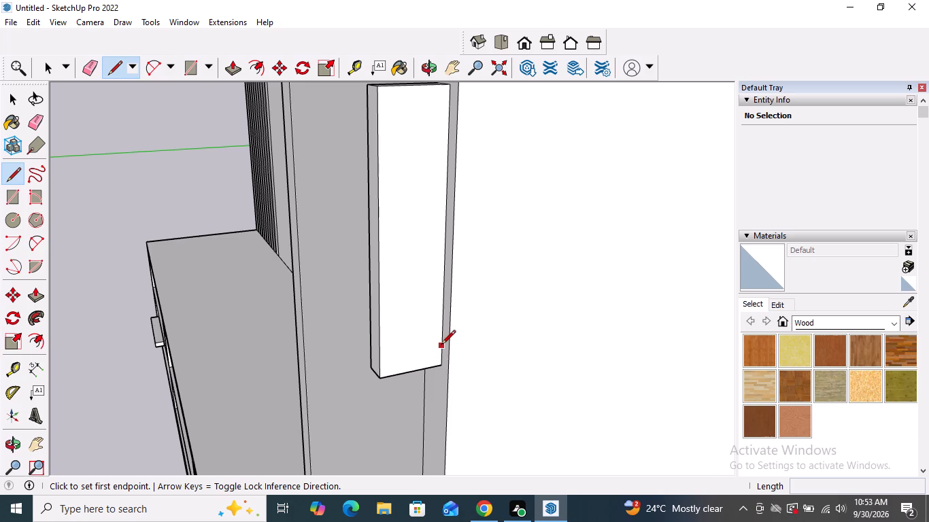
pyautogui.click(442, 345)
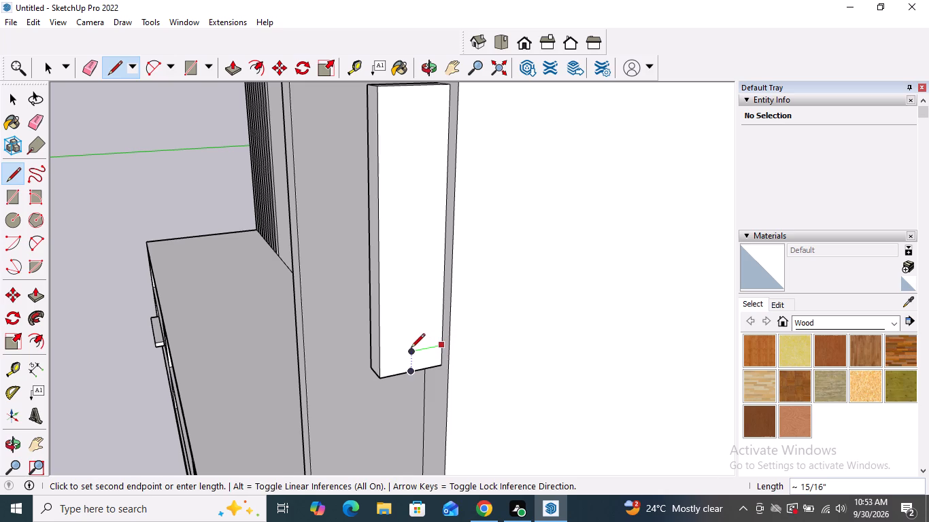
pyautogui.click(411, 349)
pyautogui.scroll(-5, 411, 349)
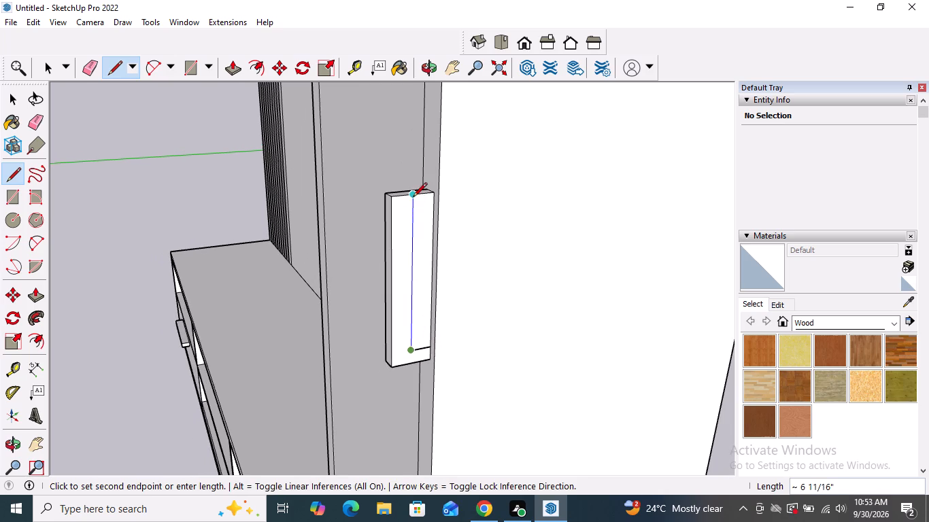
pyautogui.scroll(6, 414, 195)
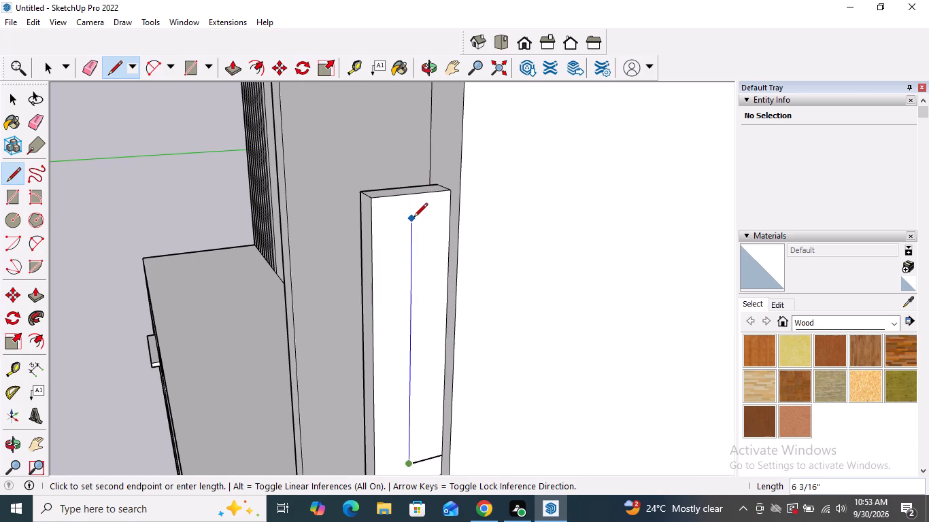
pyautogui.scroll(-3, 413, 216)
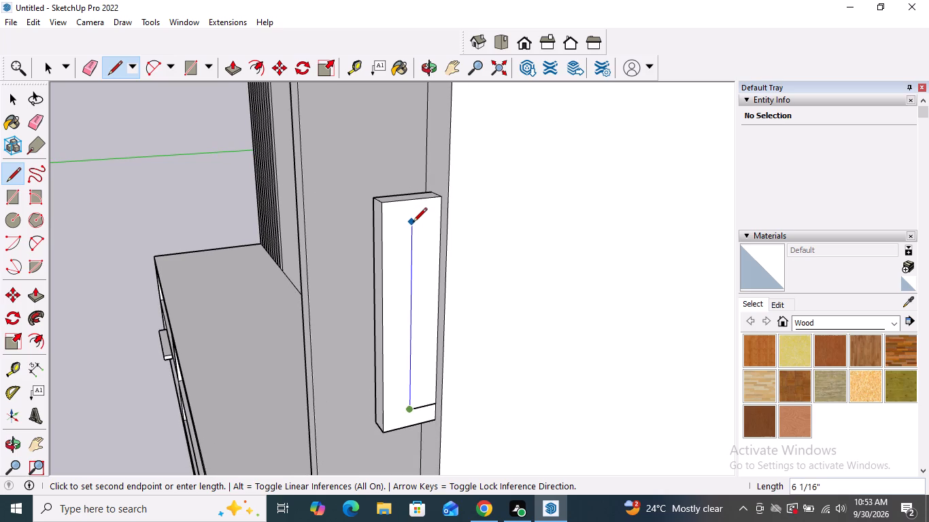
pyautogui.click(413, 223)
pyautogui.click(437, 218)
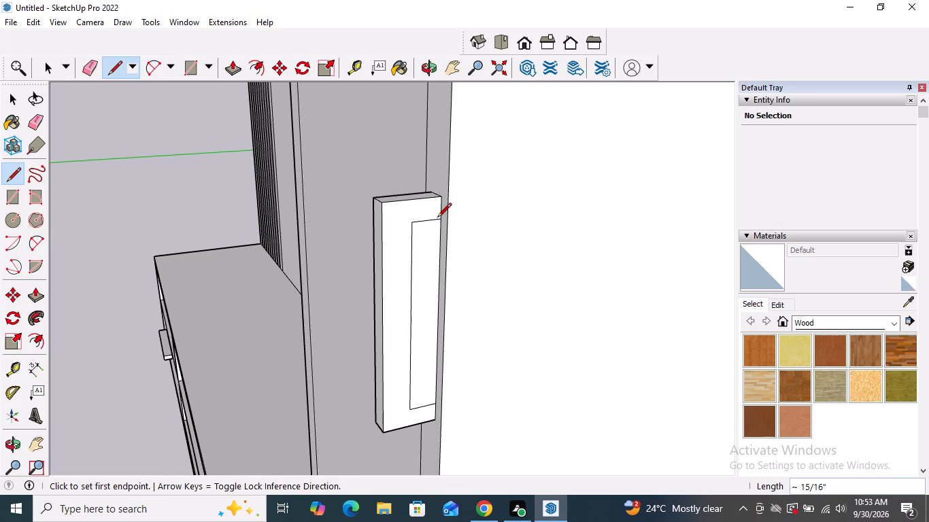
pyautogui.press('space')
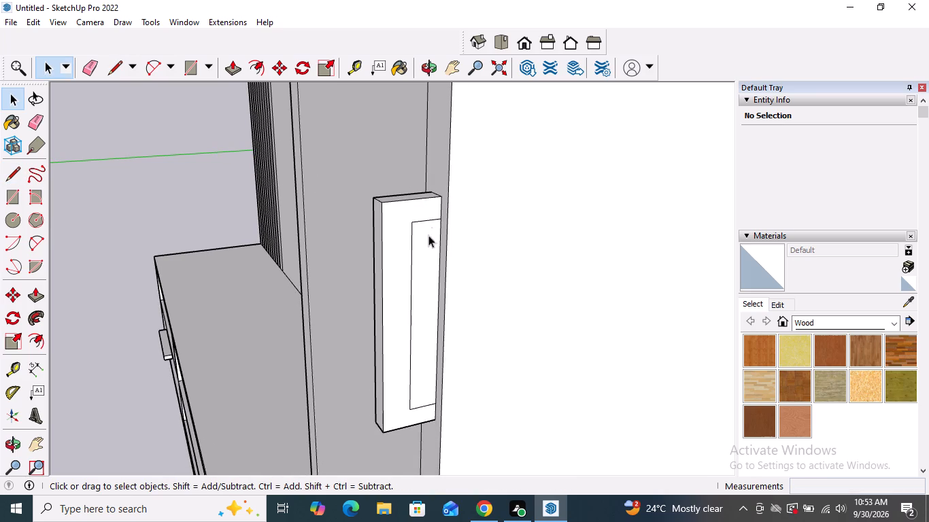
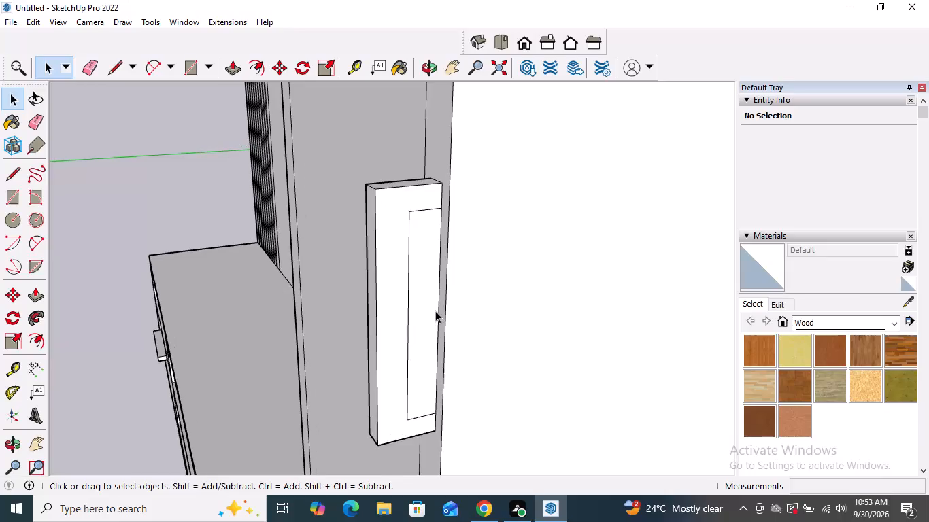
# Push/Pull the outlined cutout on the tall box's door handle through its about 5/8" thickness to open the grip.
pyautogui.scroll(2, 435, 311)
pyautogui.click(31, 299)
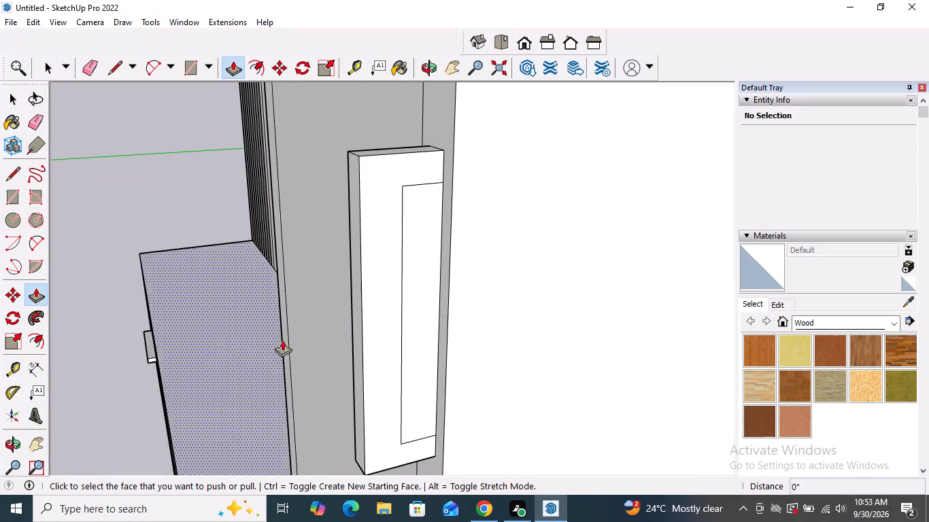
pyautogui.scroll(3, 429, 311)
pyautogui.click(429, 310)
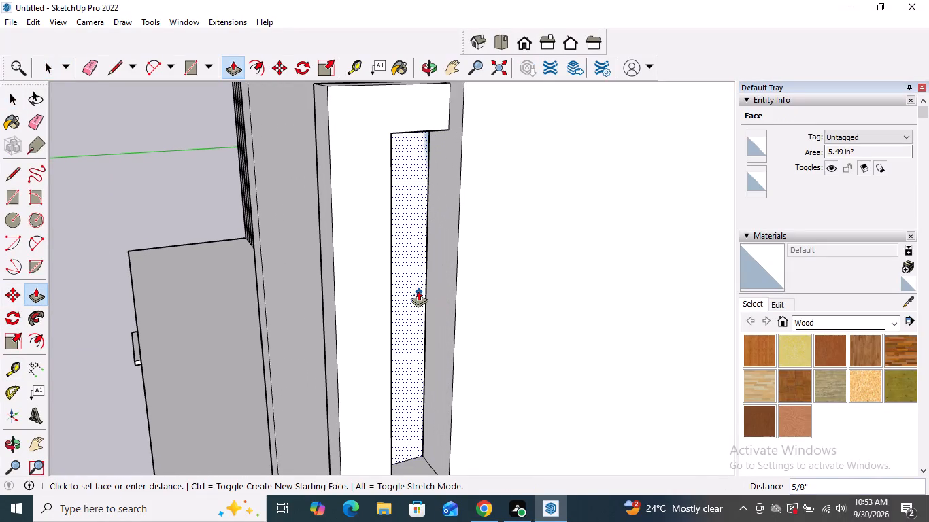
pyautogui.click(418, 287)
pyautogui.scroll(-11, 418, 287)
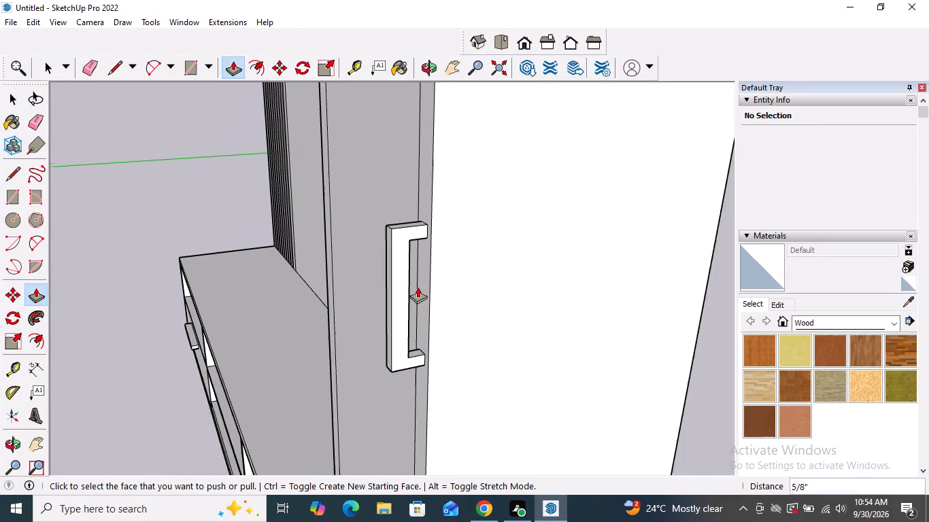
pyautogui.scroll(-4, 418, 287)
# Push/Pull the front face of the tall box's door handle inward about 1/4" toward the door.
pyautogui.scroll(3, 395, 294)
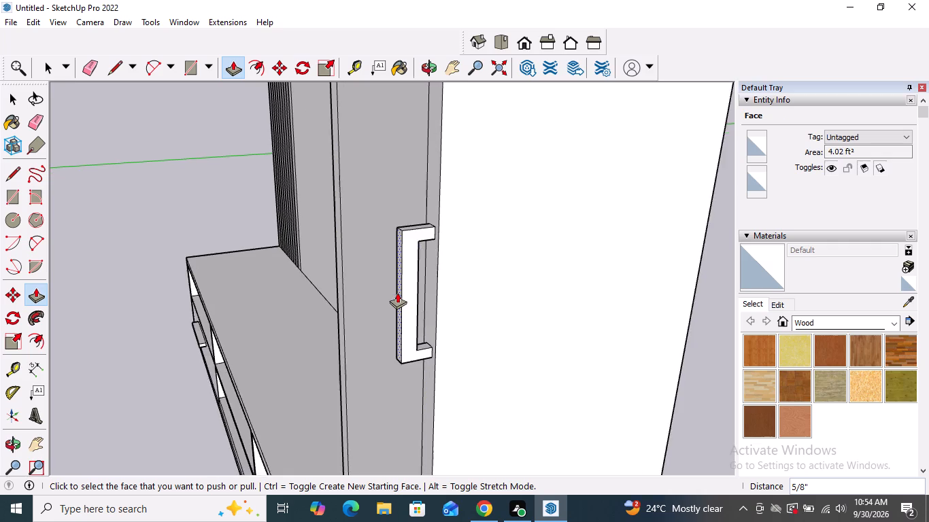
pyautogui.scroll(4, 397, 292)
pyautogui.click(397, 292)
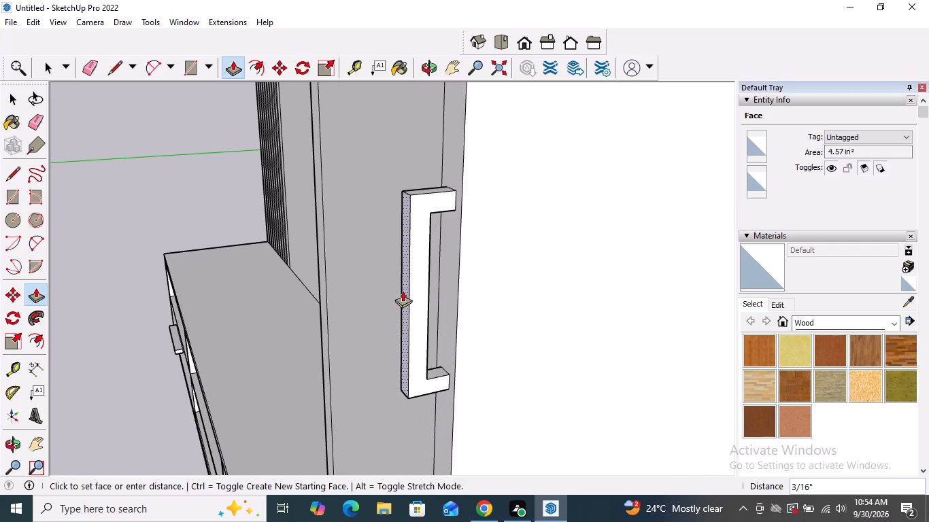
pyautogui.click(405, 291)
pyautogui.scroll(-3, 440, 283)
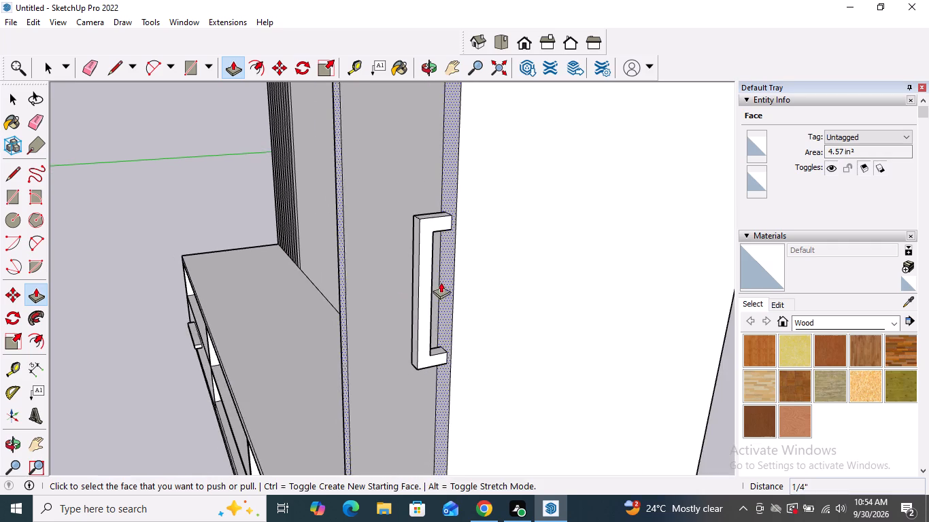
pyautogui.scroll(-17, 441, 282)
pyautogui.moveTo(409, 321); pyautogui.dragTo(559, 316, button='middle')
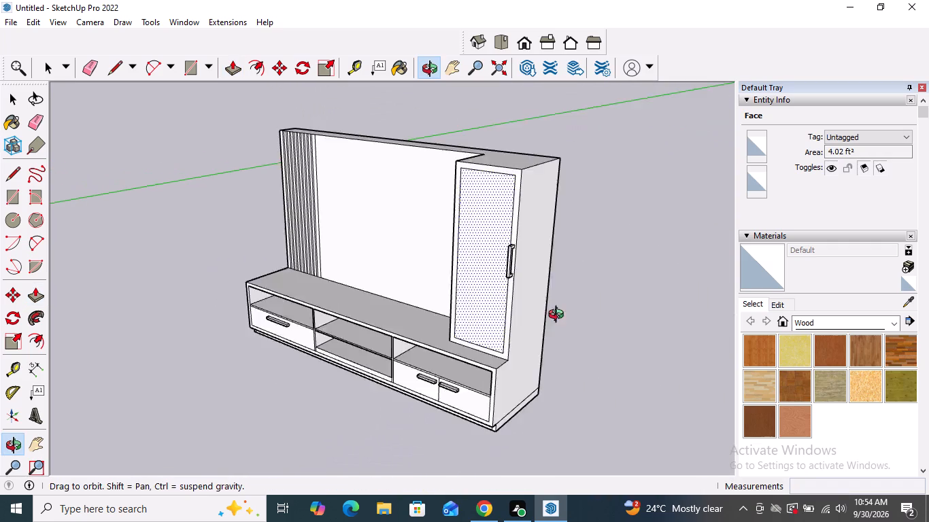
pyautogui.moveTo(559, 316); pyautogui.dragTo(628, 307, button='middle')
pyautogui.press('space')
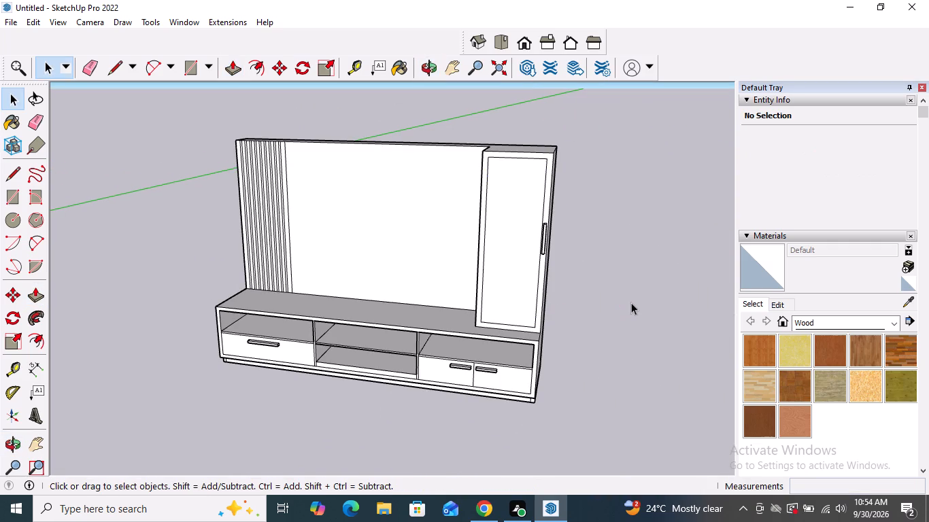
# Draw a thin horizontal rectangle about 1 7/16" by 4' 9 3/4" on the upper back panel, from the stripes to the tall box.
pyautogui.scroll(-3, 604, 271)
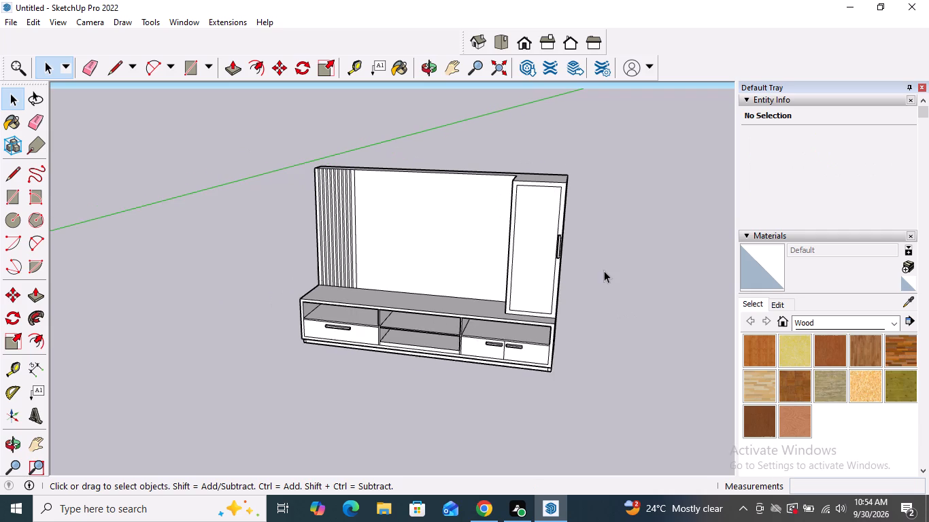
pyautogui.moveTo(435, 268); pyautogui.dragTo(579, 254, button='middle')
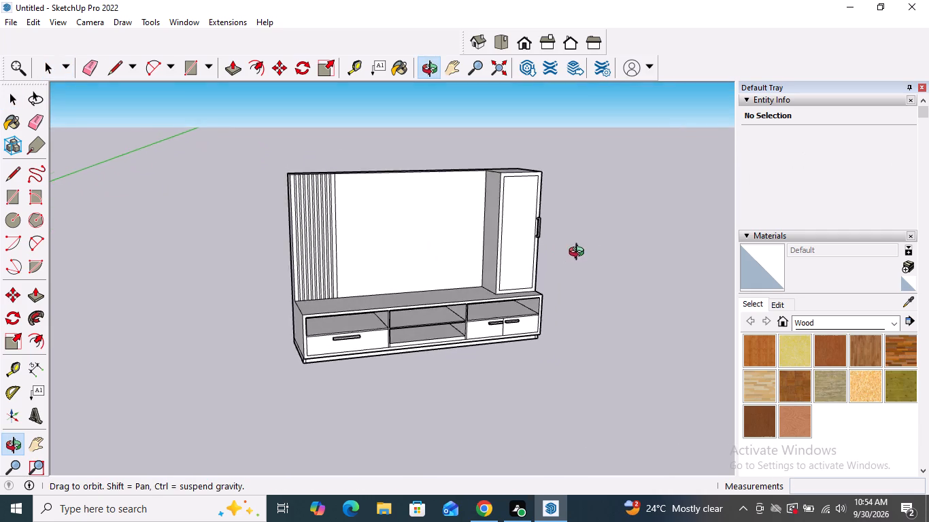
pyautogui.moveTo(579, 254); pyautogui.dragTo(625, 242, button='middle')
pyautogui.scroll(4, 474, 185)
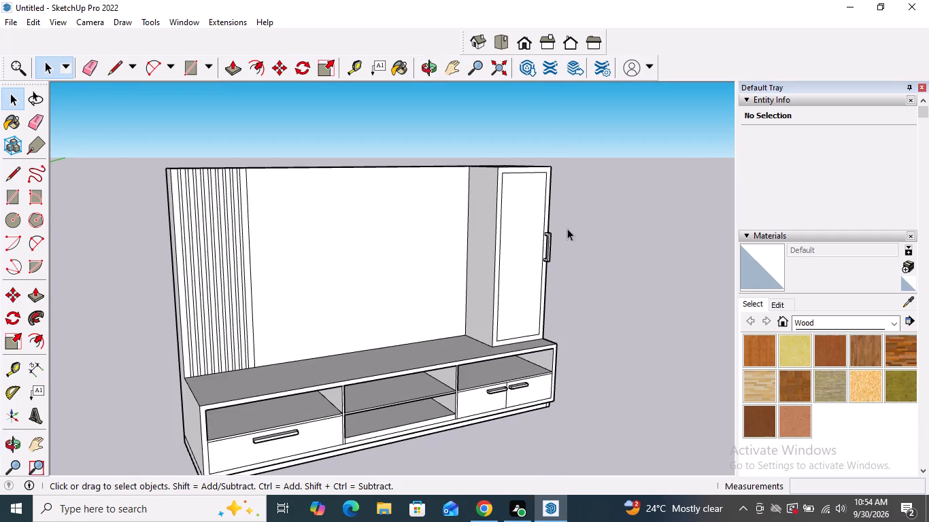
pyautogui.scroll(9, 545, 238)
pyautogui.scroll(-8, 543, 239)
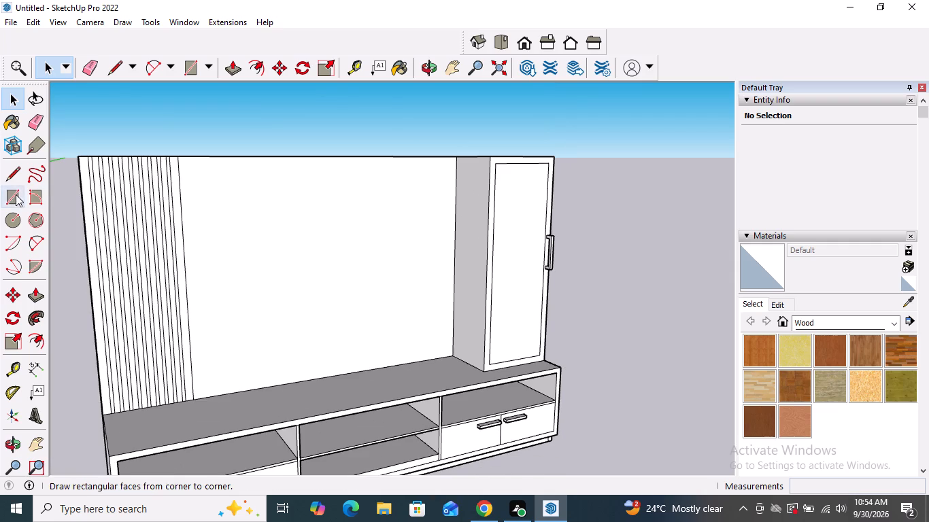
pyautogui.click(12, 198)
pyautogui.moveTo(386, 256); pyautogui.dragTo(314, 257, button='middle')
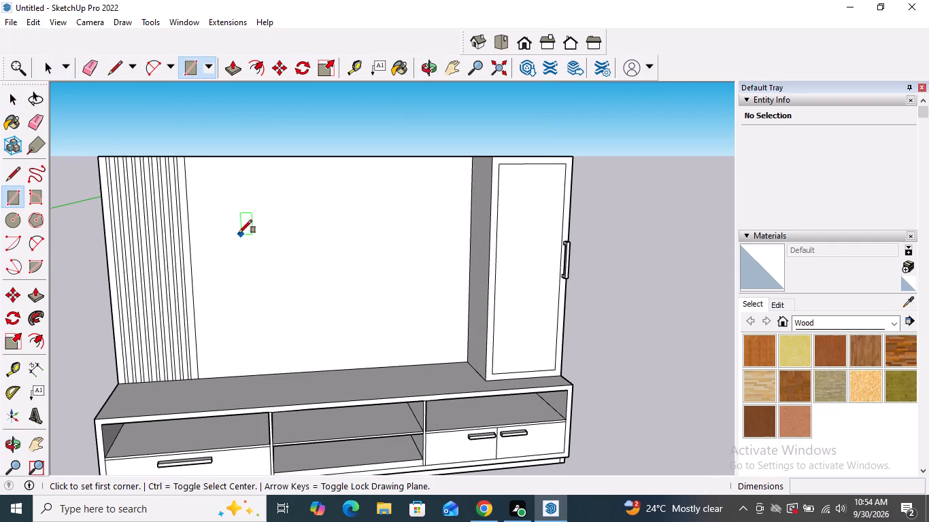
pyautogui.scroll(2, 206, 231)
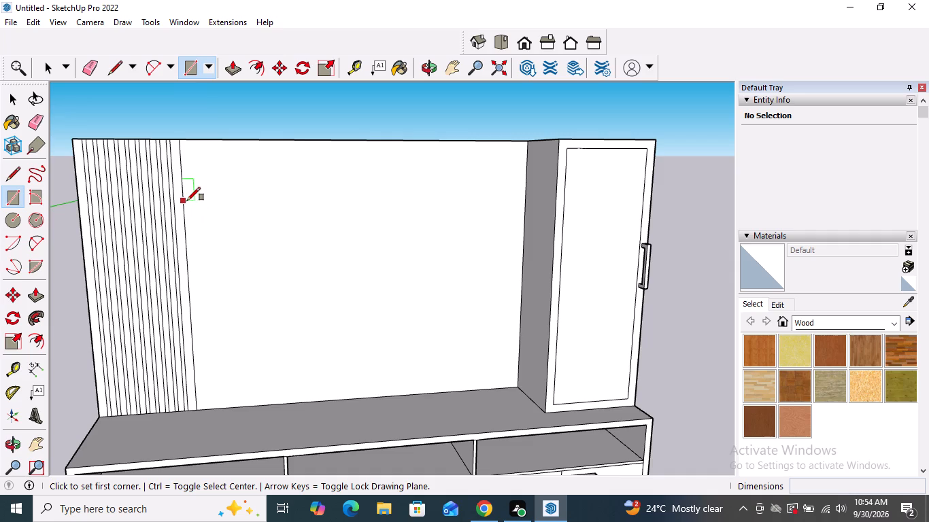
pyautogui.click(187, 201)
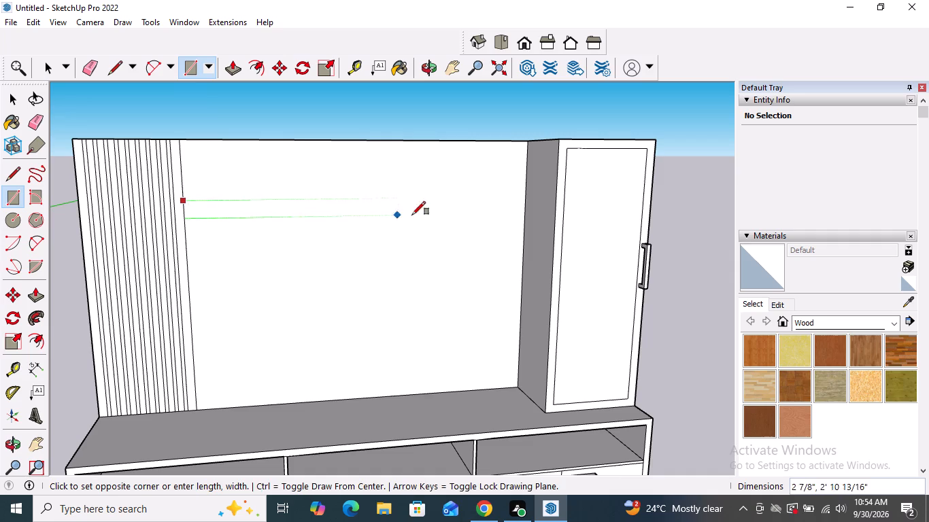
pyautogui.click(525, 205)
pyautogui.press('space')
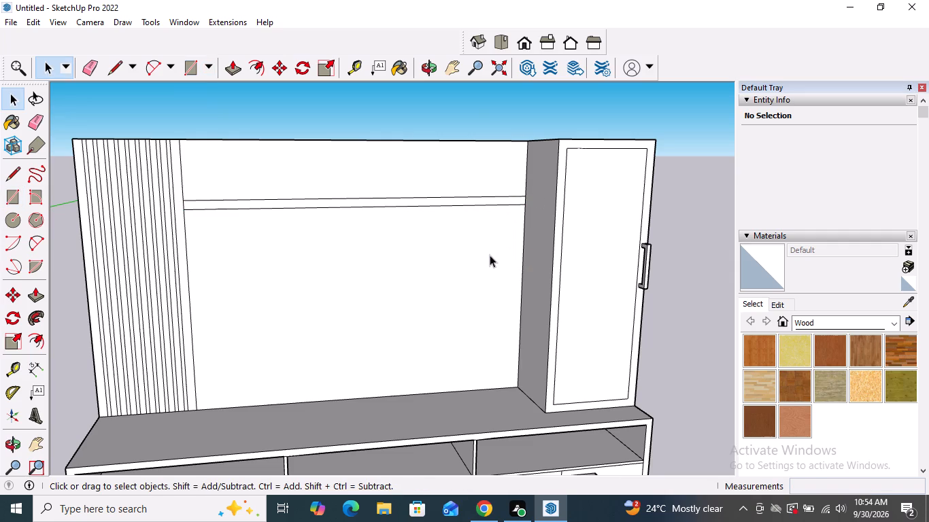
# Delete the upper long edge of the thin horizontal rectangle on the back panel.
pyautogui.scroll(3, 197, 204)
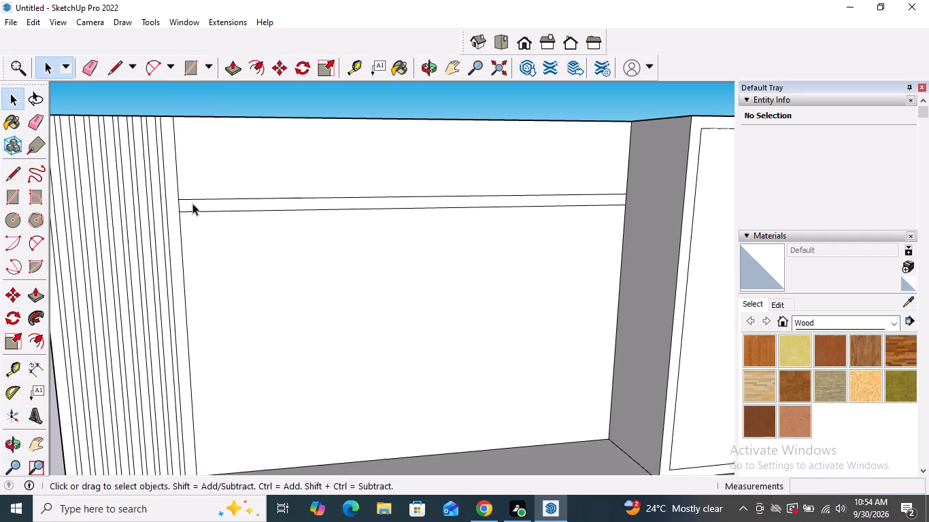
pyautogui.scroll(5, 182, 211)
pyautogui.click(191, 190)
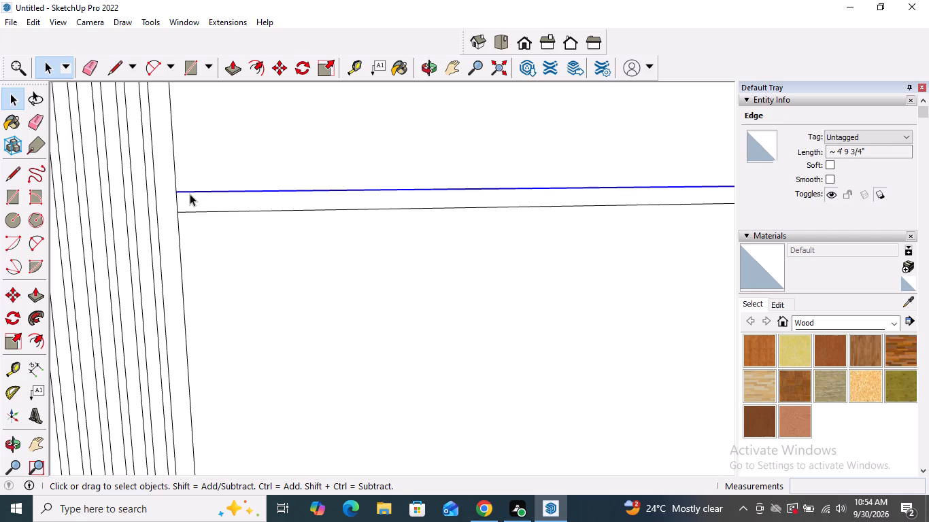
pyautogui.press('m')
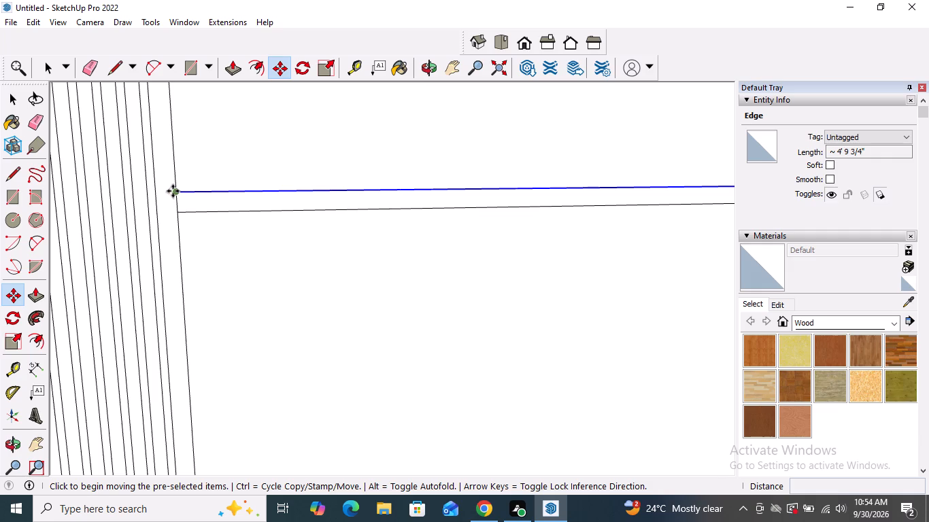
pyautogui.click(175, 191)
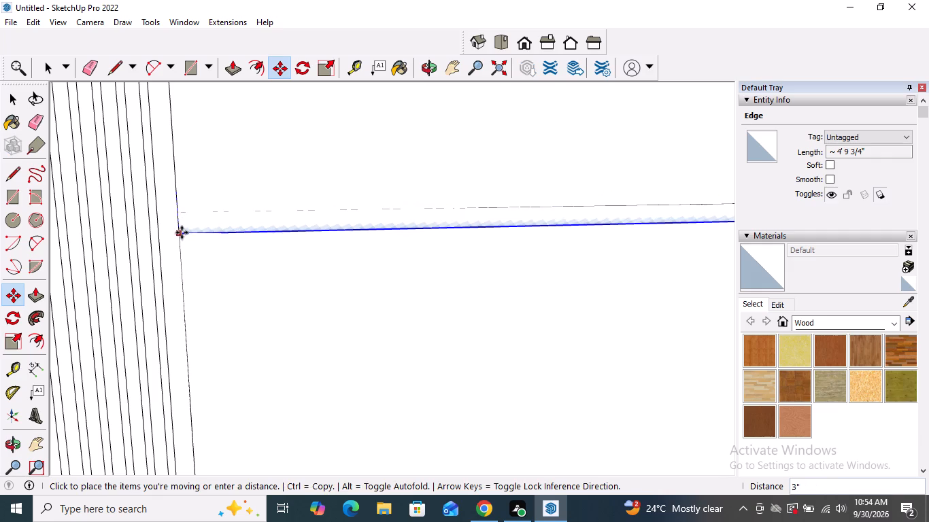
pyautogui.scroll(-3, 184, 247)
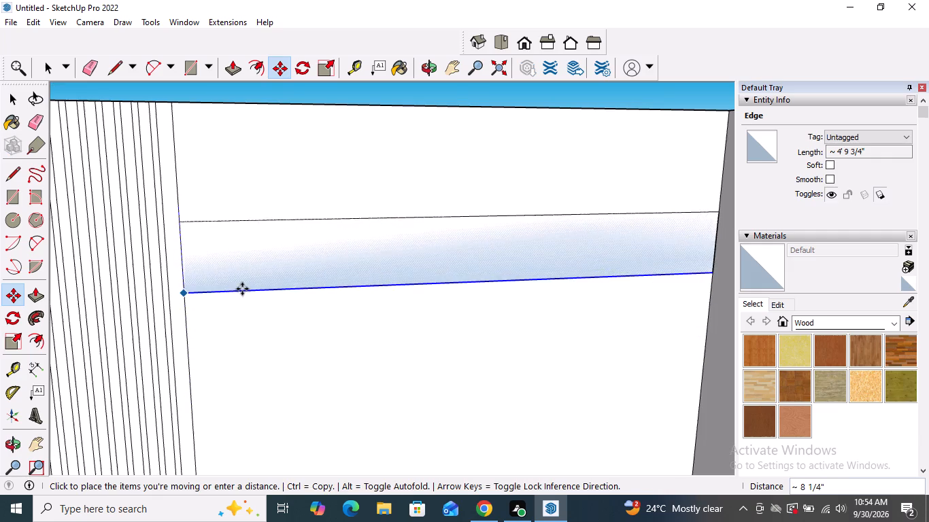
pyautogui.press('Escape')
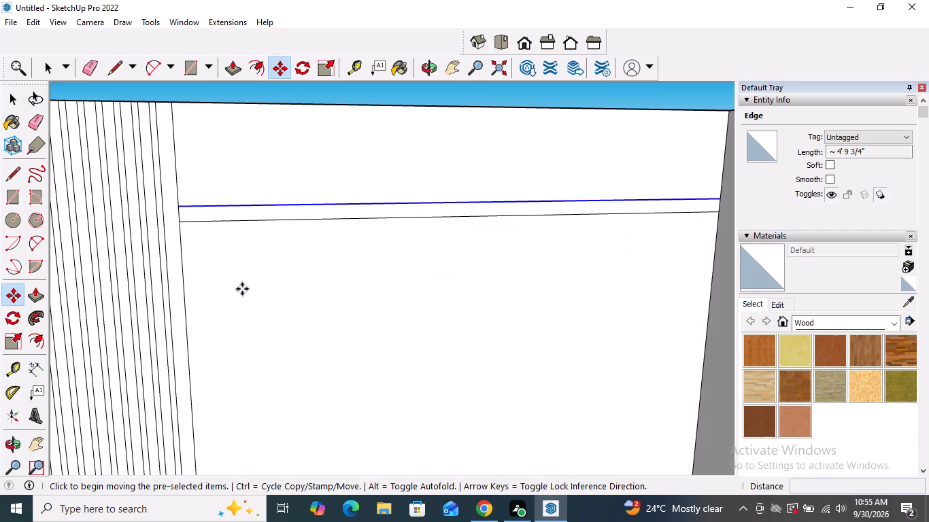
pyautogui.press('Delete')
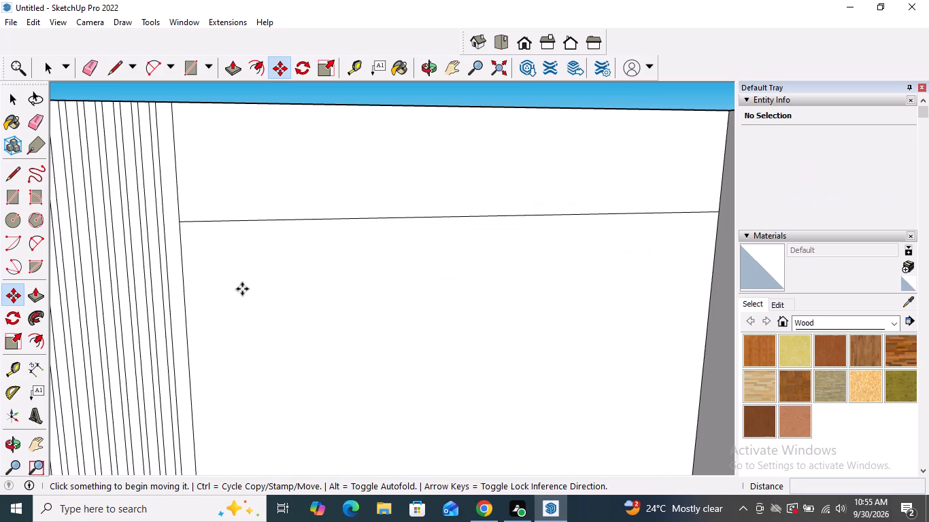
pyautogui.press('space')
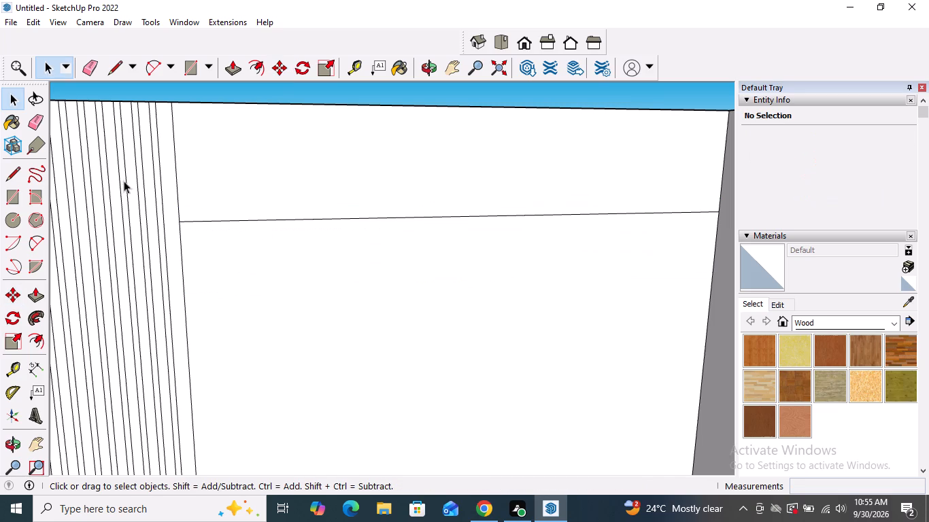
# Draw a line just below the remaining horizontal edge on the back panel, from the striped section to the tall box.
pyautogui.click(22, 179)
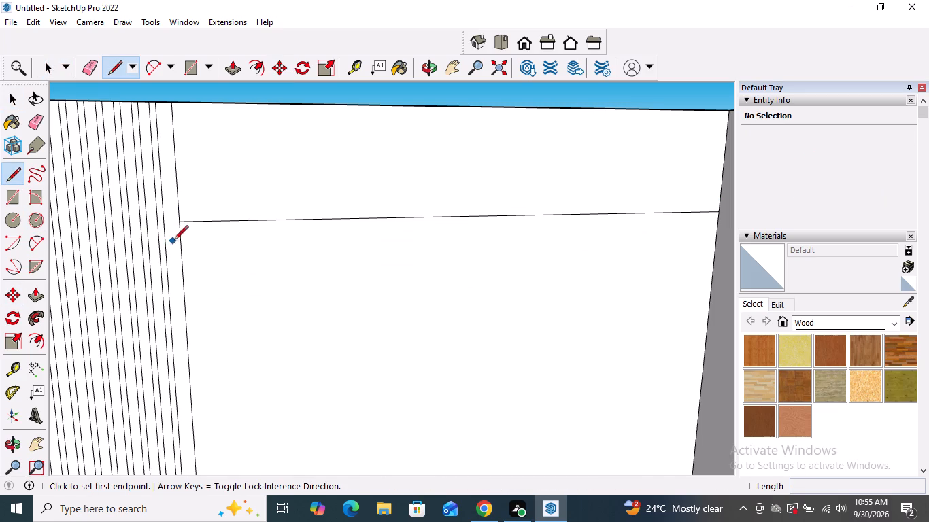
pyautogui.click(183, 234)
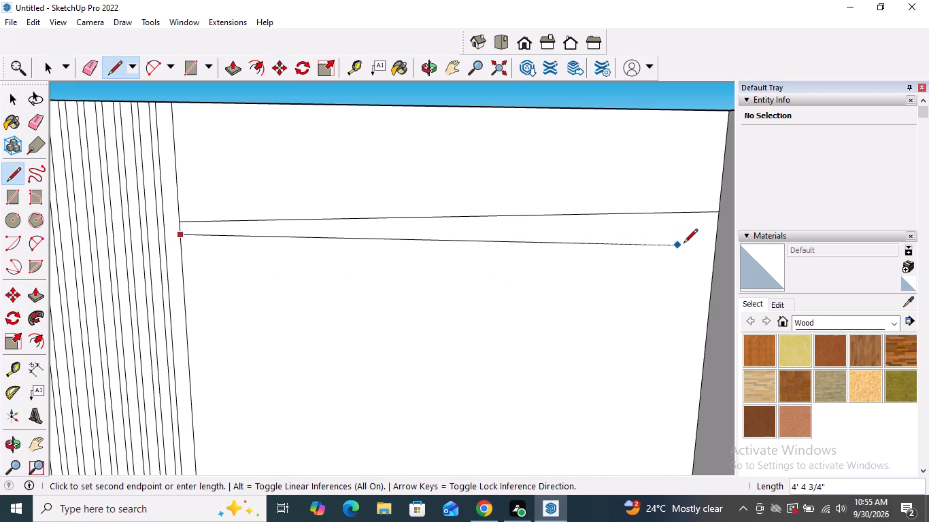
pyautogui.click(714, 225)
pyautogui.press('space')
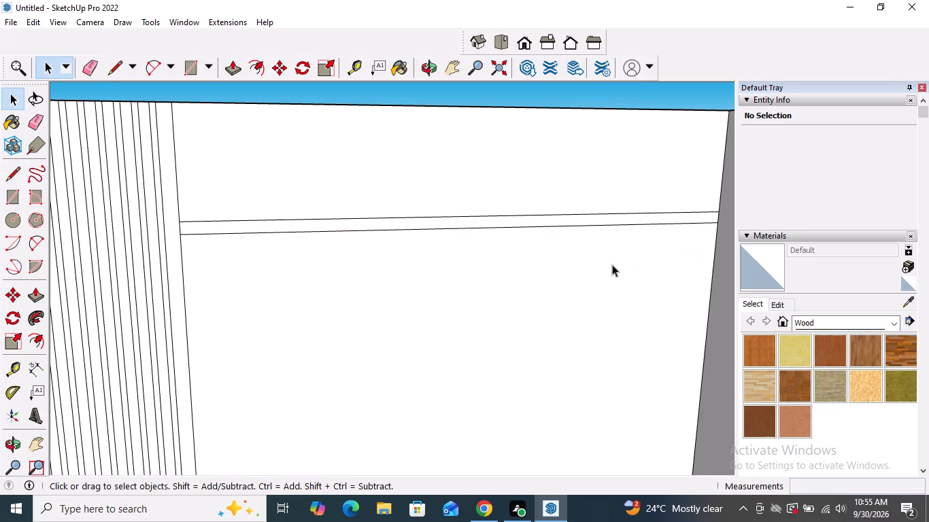
# Push/Pull the thin horizontal strip on the back panel outward about 9 1/16" as a shelf.
pyautogui.scroll(-6, 537, 221)
pyautogui.moveTo(533, 271); pyautogui.dragTo(611, 291, button='middle')
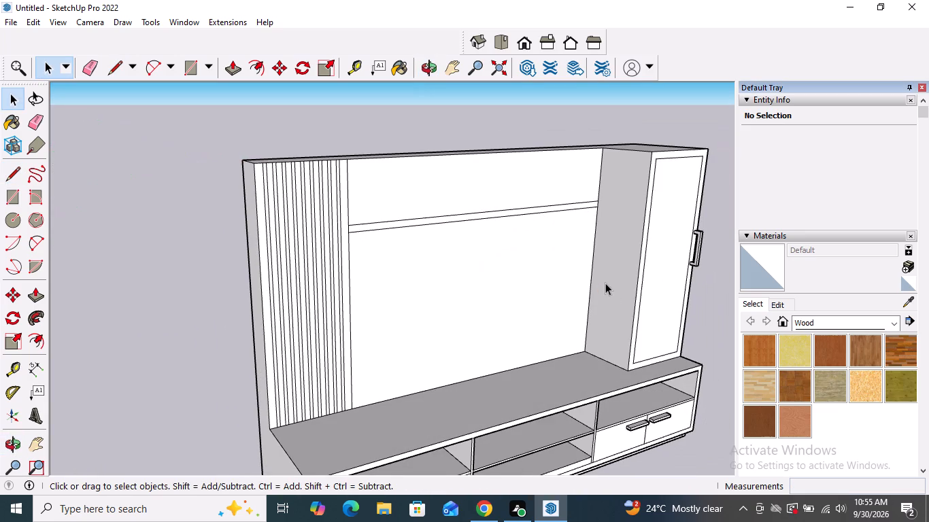
pyautogui.scroll(3, 418, 236)
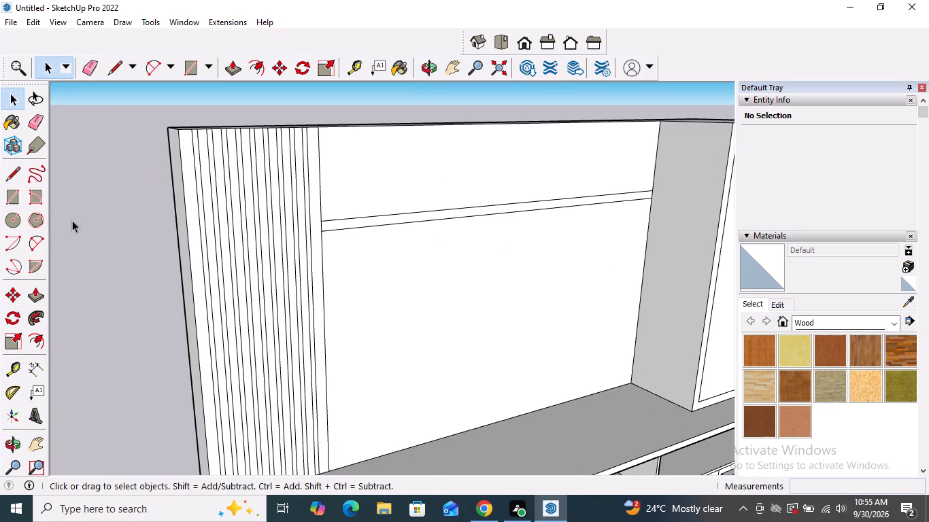
pyautogui.click(28, 290)
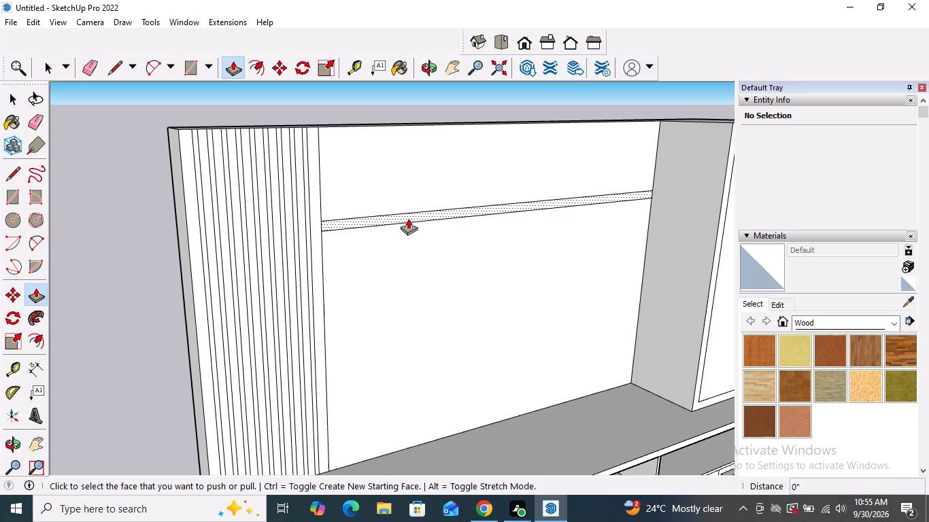
pyautogui.click(407, 217)
pyautogui.moveTo(416, 232); pyautogui.dragTo(416, 260, button='middle')
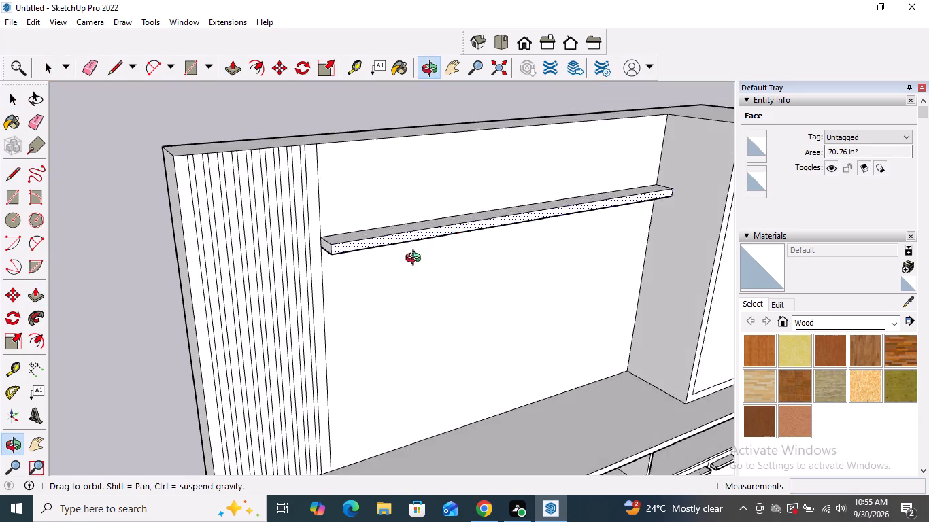
pyautogui.moveTo(416, 260); pyautogui.dragTo(413, 284, button='middle')
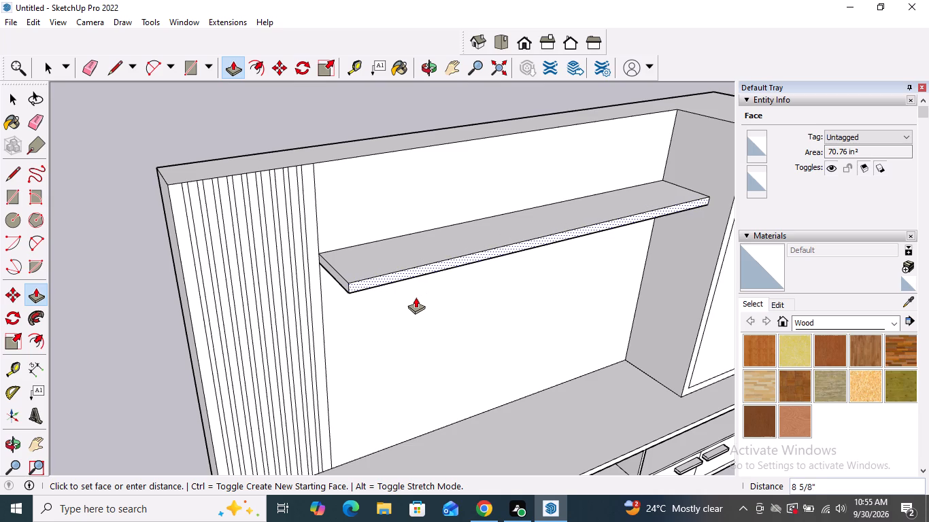
pyautogui.click(416, 300)
pyautogui.press('space')
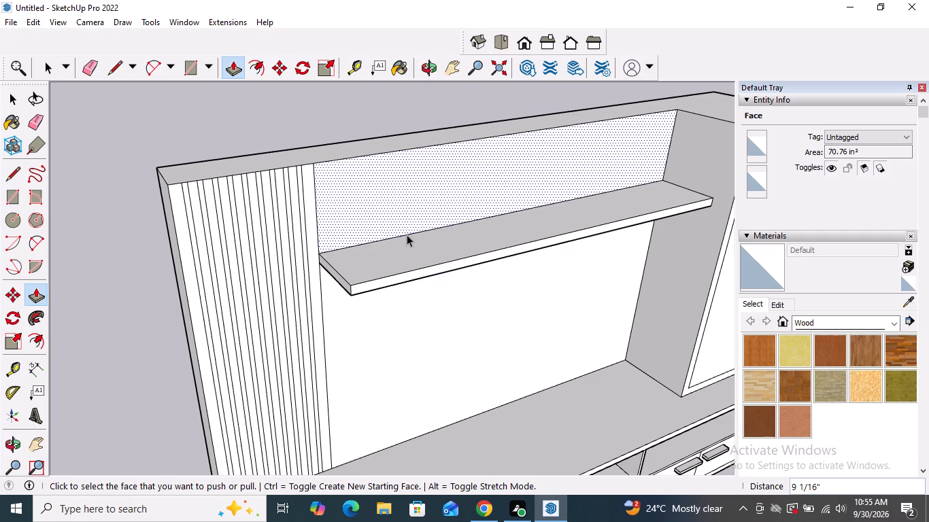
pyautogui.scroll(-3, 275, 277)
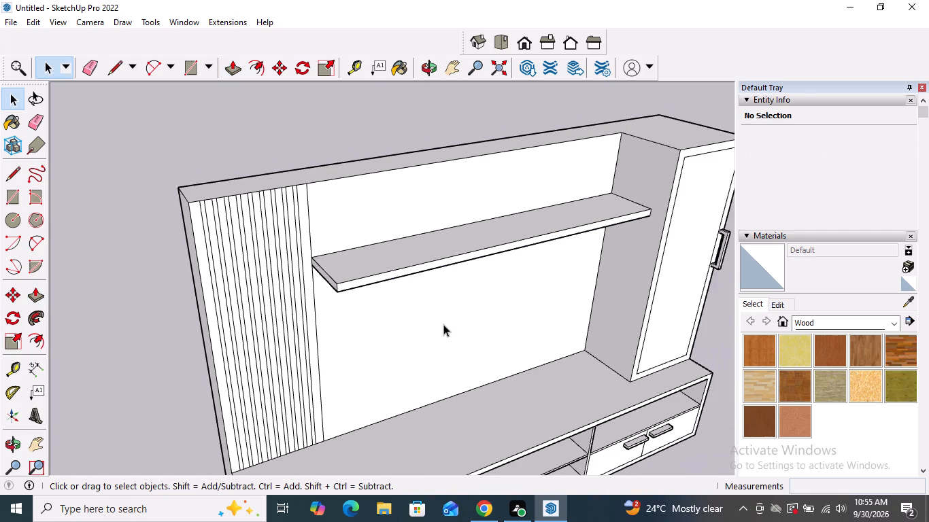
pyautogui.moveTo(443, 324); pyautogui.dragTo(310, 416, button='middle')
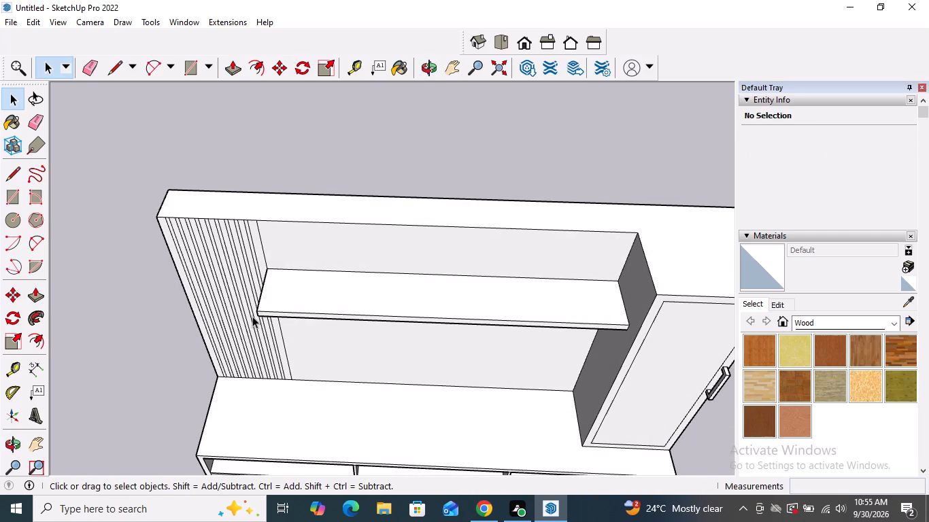
# Draw a 2 Point Arc about 2 3/16" across, rounding the wall shelf's front corner at the striped end.
pyautogui.moveTo(252, 315); pyautogui.dragTo(377, 371, button='middle')
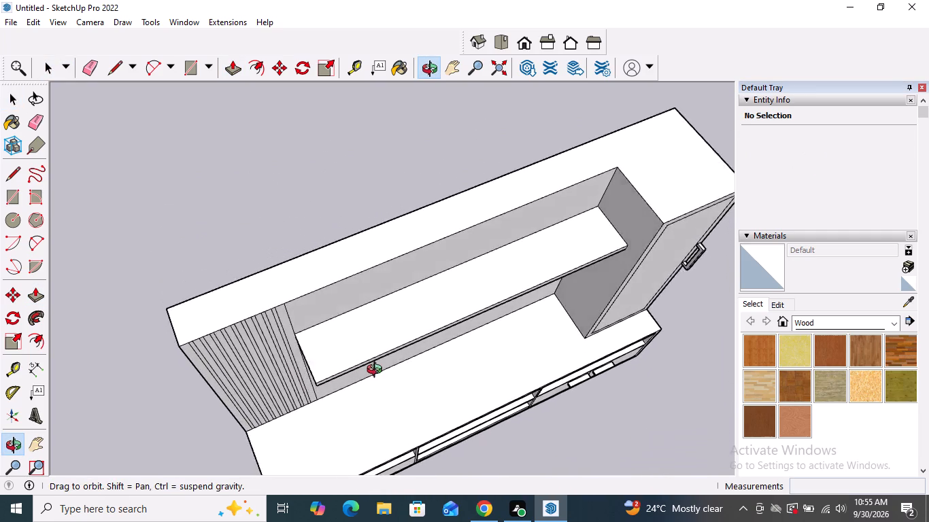
pyautogui.moveTo(377, 371); pyautogui.dragTo(416, 367, button='middle')
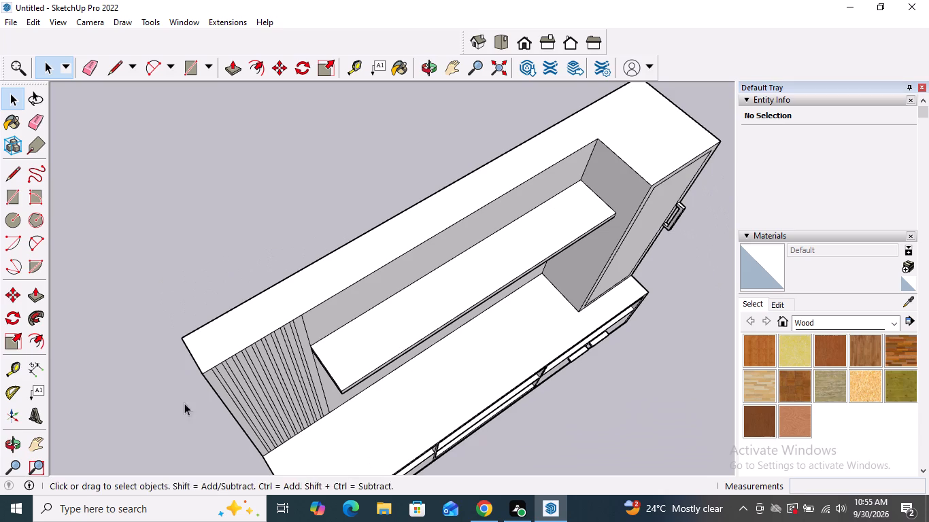
pyautogui.click(33, 241)
pyautogui.scroll(2, 409, 417)
pyautogui.scroll(4, 353, 390)
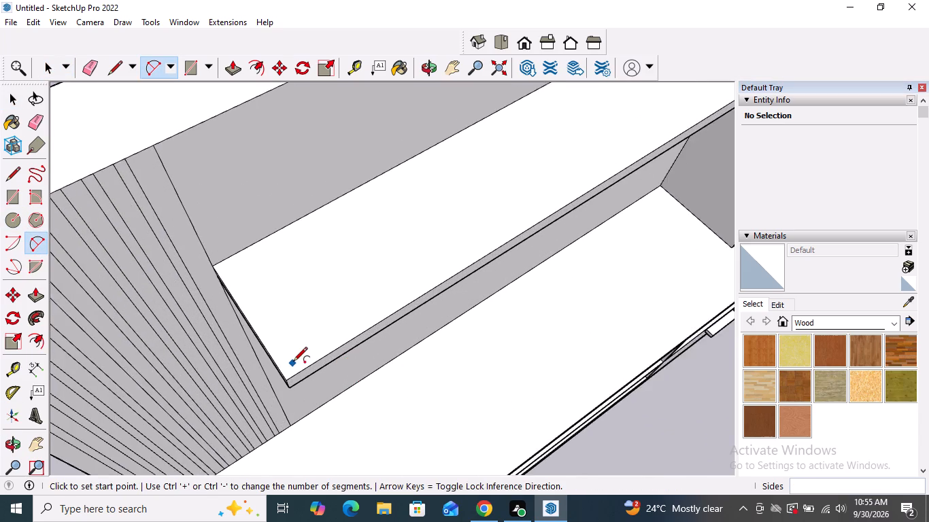
pyautogui.scroll(3, 293, 362)
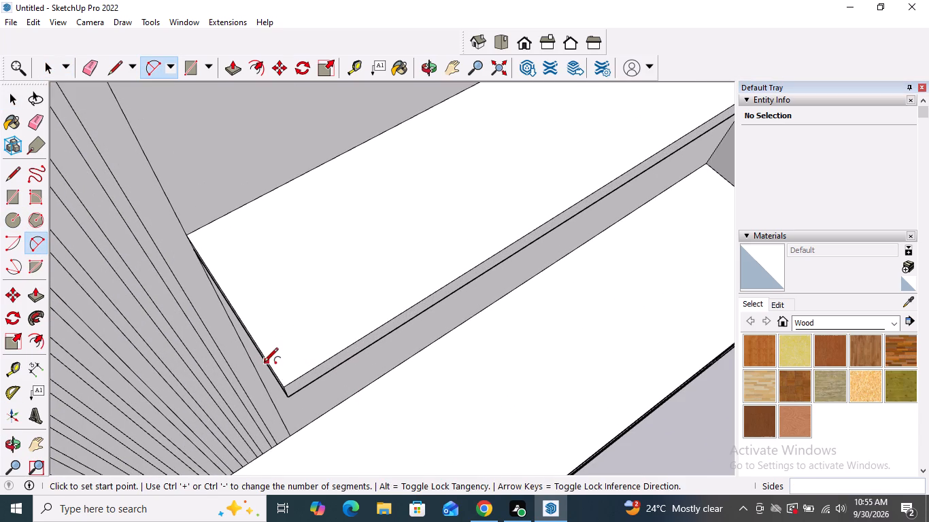
pyautogui.click(264, 363)
pyautogui.click(316, 368)
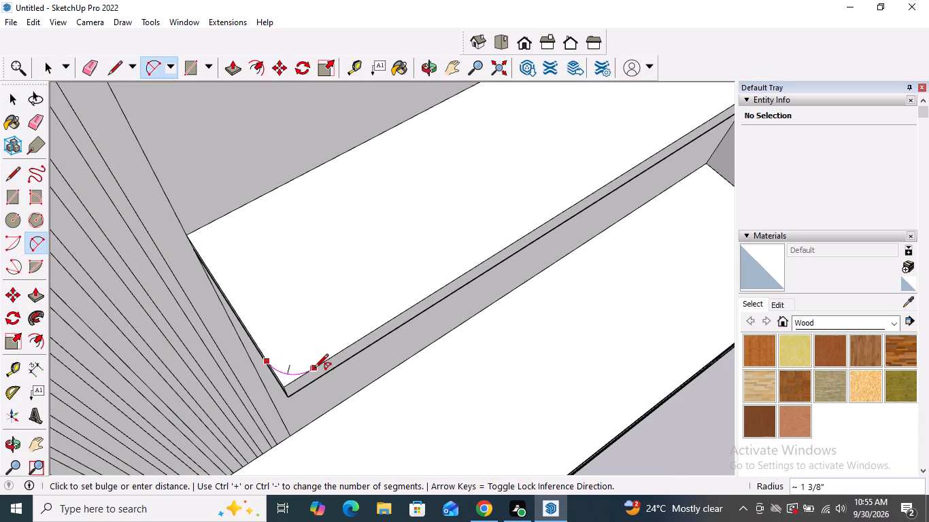
pyautogui.click(314, 370)
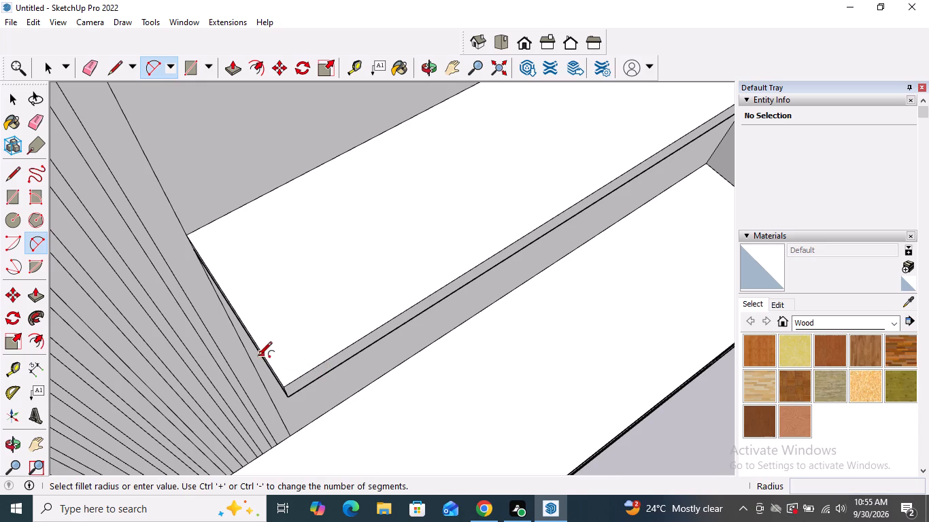
pyautogui.click(265, 359)
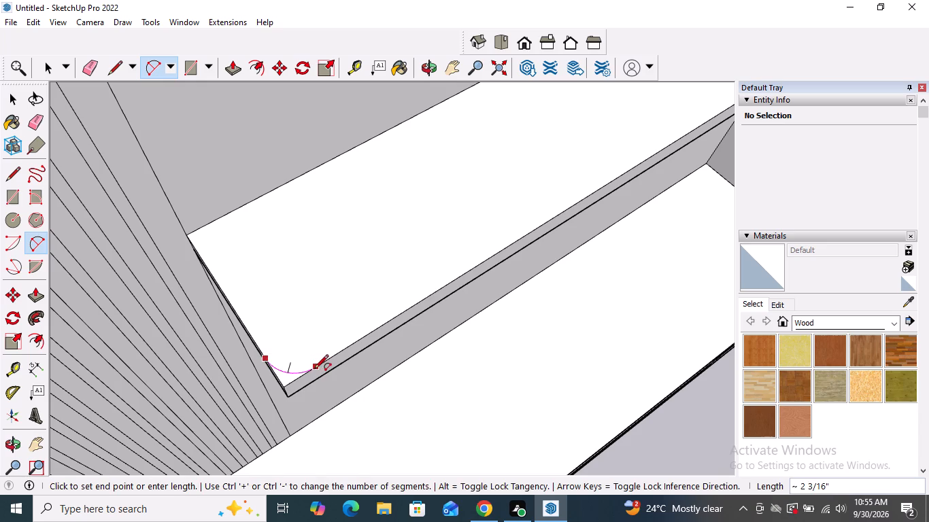
pyautogui.doubleClick(315, 369)
pyautogui.press('space')
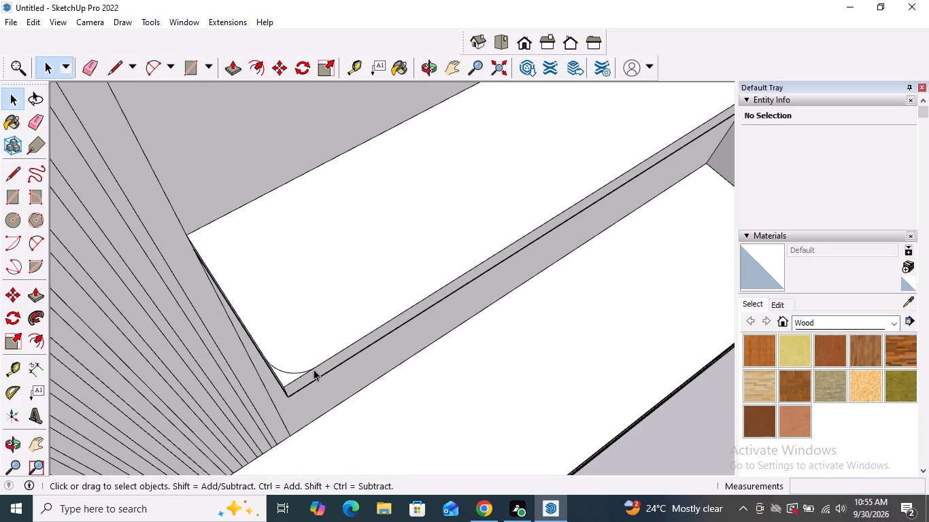
# Push/Pull the corner piece outside the arc down about 1 1/4" through the shelf's thickness to cut it away.
pyautogui.scroll(-3, 357, 323)
pyautogui.moveTo(349, 338); pyautogui.dragTo(347, 257, button='middle')
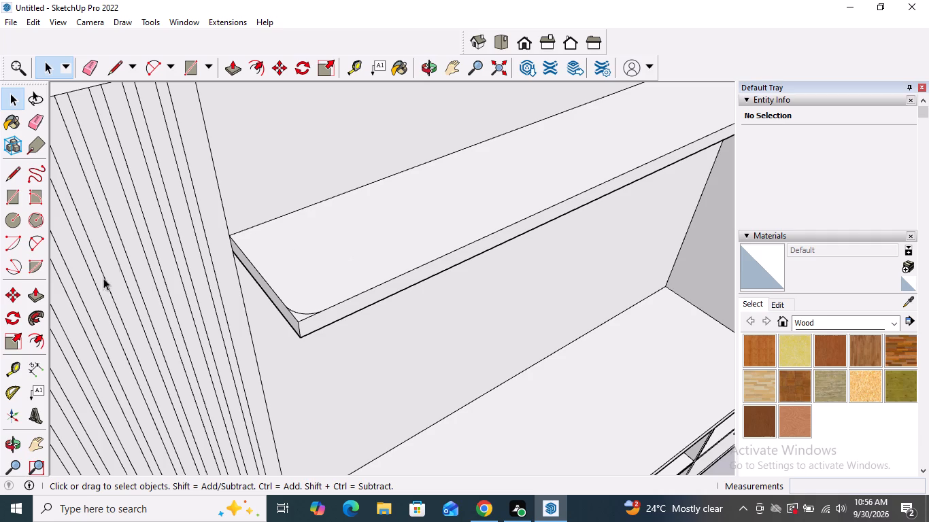
pyautogui.click(35, 294)
pyautogui.scroll(6, 307, 303)
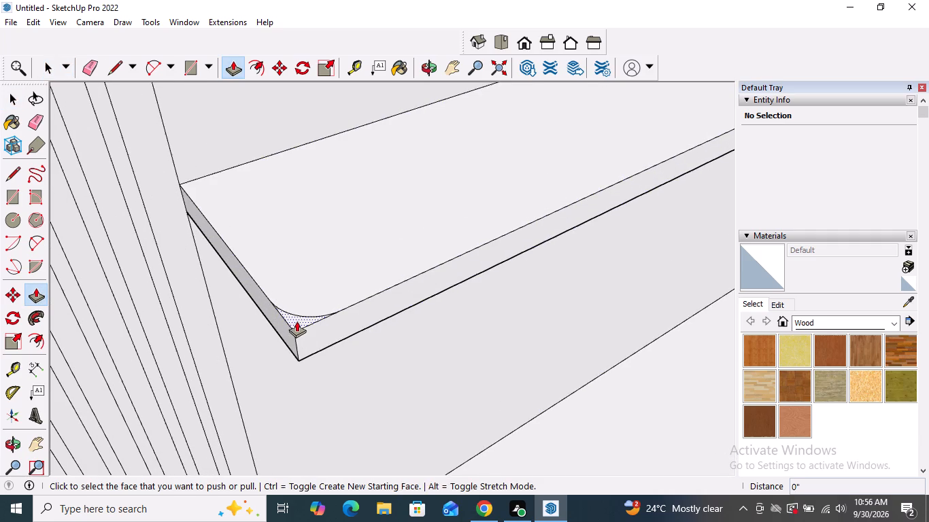
pyautogui.scroll(2, 297, 319)
pyautogui.click(297, 319)
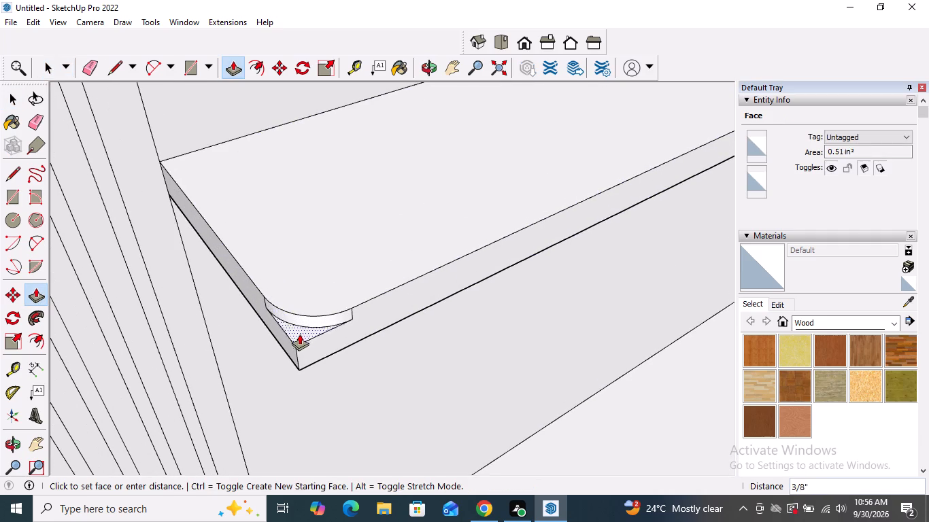
pyautogui.click(301, 362)
pyautogui.scroll(-8, 292, 325)
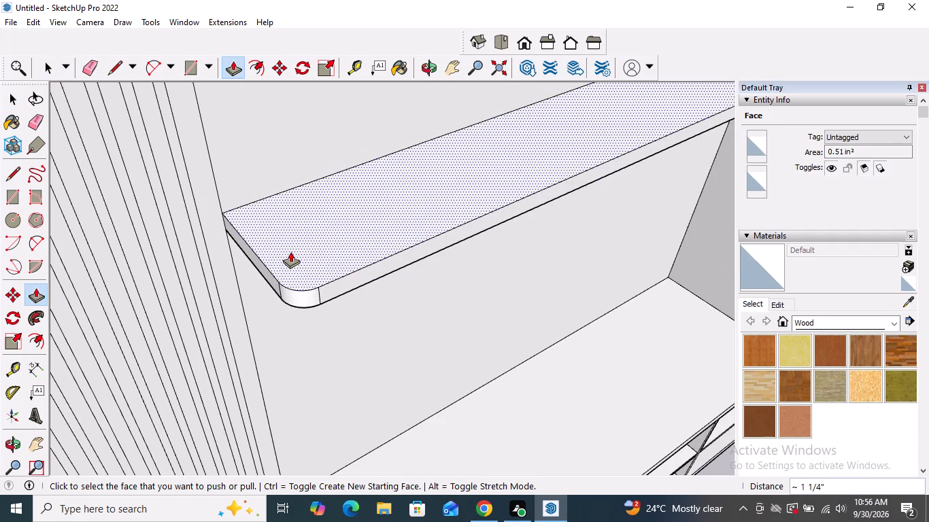
pyautogui.press('space')
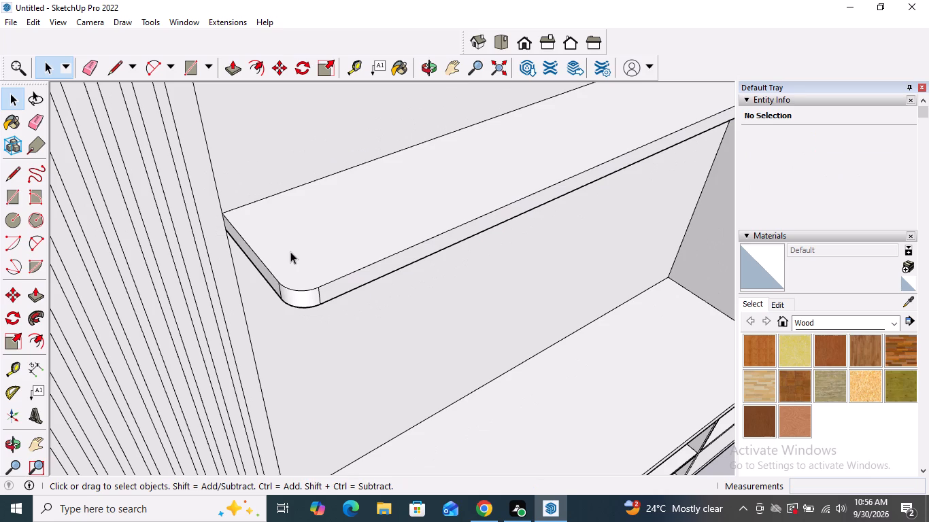
# Draw a rectangle about 3' 3 5/16" by 1' 6 13/16" on the back panel between the wall shelf and the lower box.
pyautogui.scroll(-3, 282, 249)
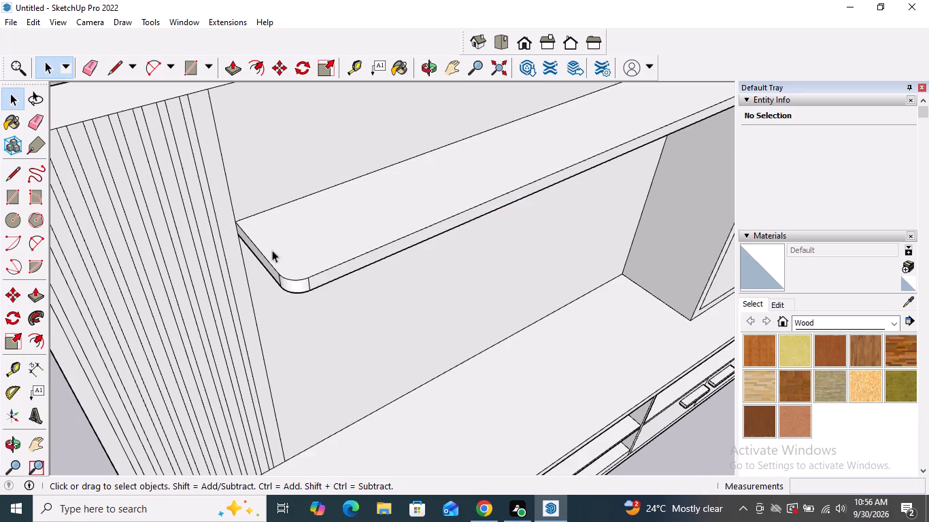
pyautogui.scroll(-7, 272, 250)
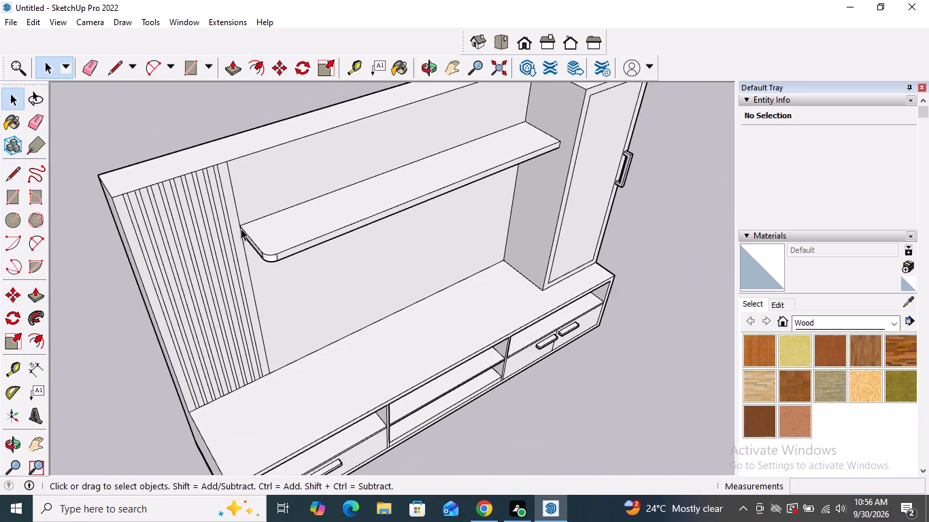
pyautogui.scroll(-4, 241, 228)
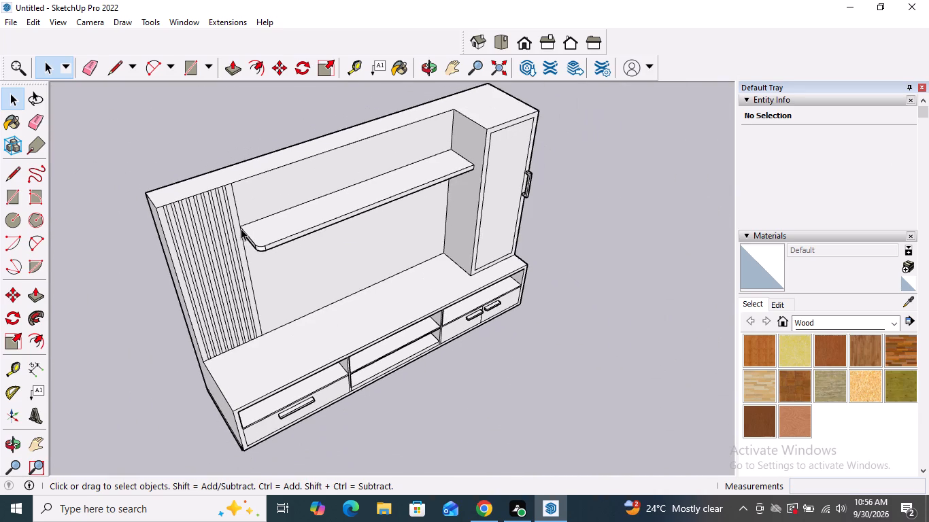
pyautogui.moveTo(358, 364); pyautogui.dragTo(299, 298, button='middle')
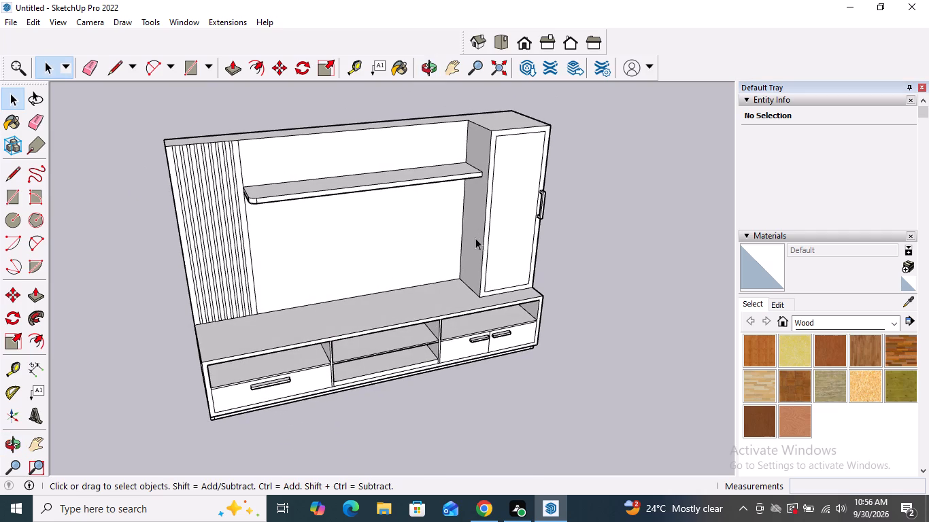
pyautogui.scroll(2, 394, 236)
pyautogui.moveTo(398, 271); pyautogui.dragTo(419, 168, button='middle')
pyautogui.scroll(1, 398, 271)
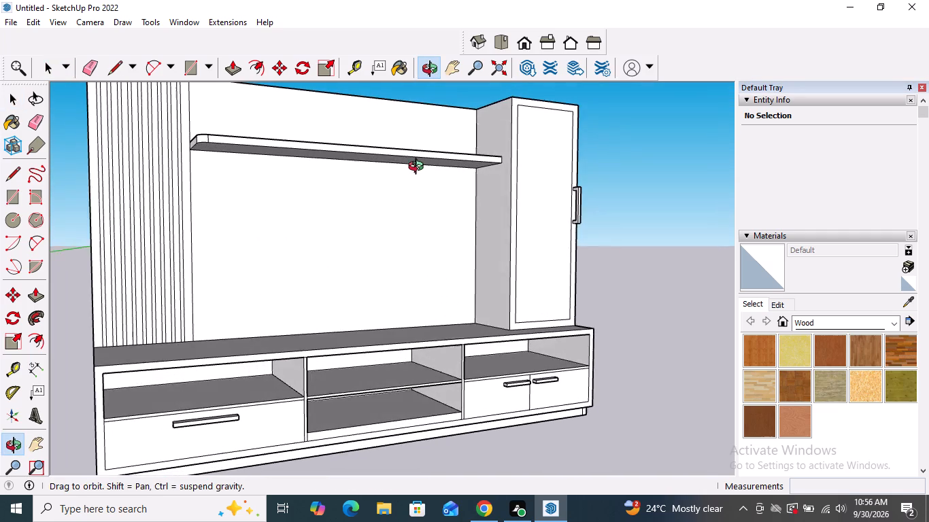
pyautogui.moveTo(419, 168); pyautogui.dragTo(401, 167, button='middle')
pyautogui.click(9, 196)
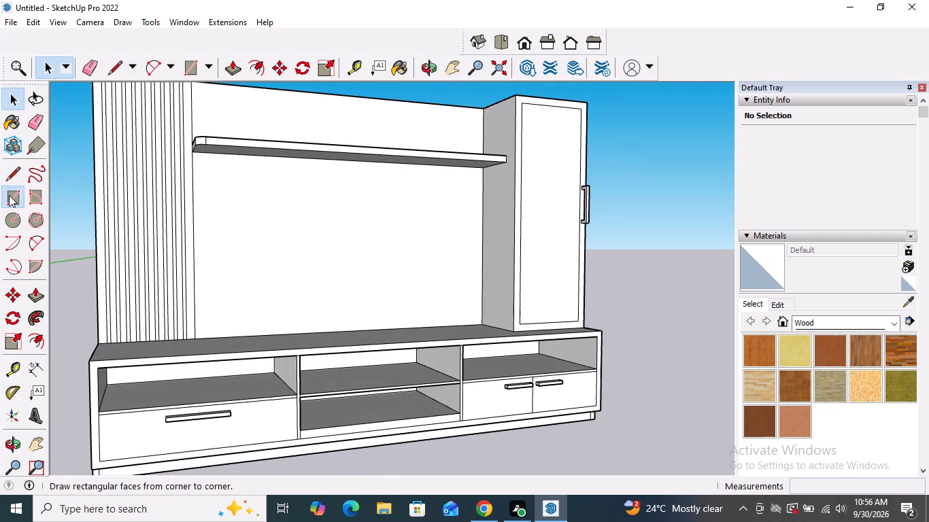
pyautogui.moveTo(354, 230); pyautogui.dragTo(292, 251, button='middle')
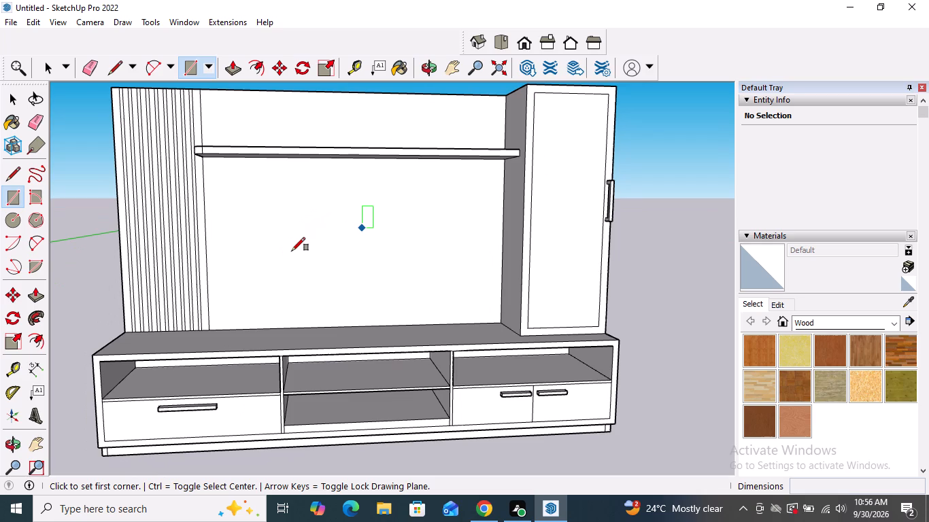
pyautogui.click(248, 192)
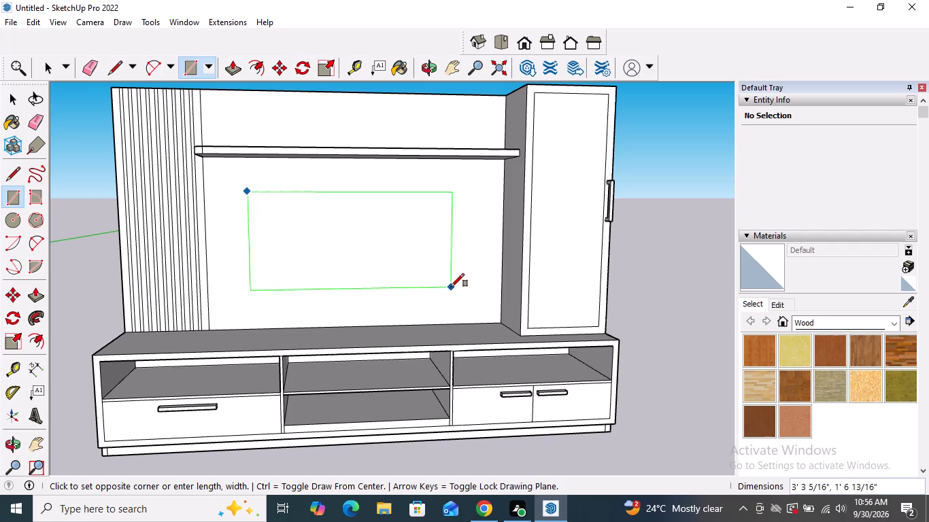
pyautogui.click(451, 287)
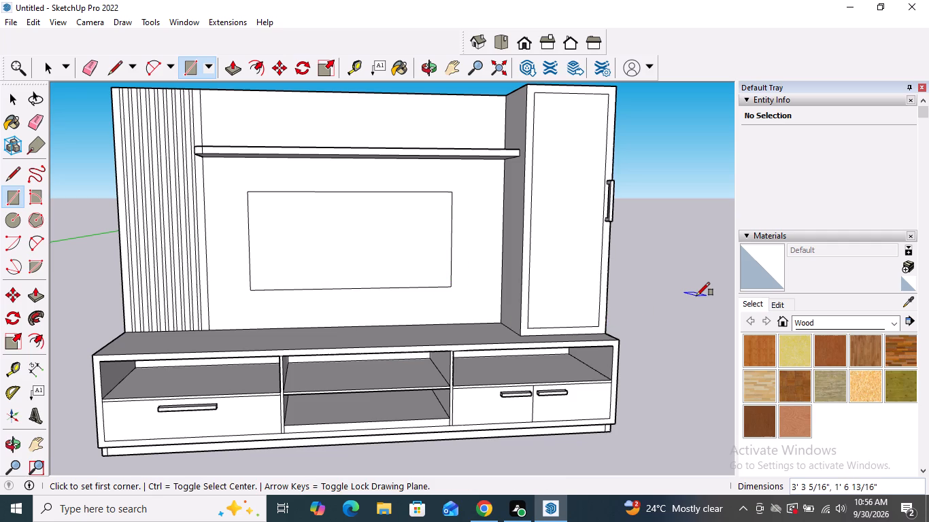
pyautogui.press('space')
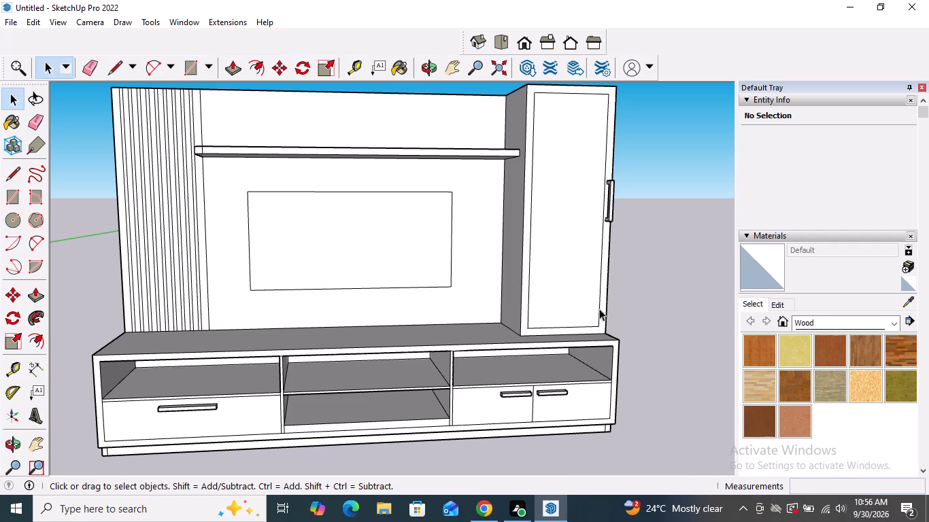
# Push/Pull the rectangle below the wall shelf outward about 13/16" as a thin TV panel.
pyautogui.click(37, 296)
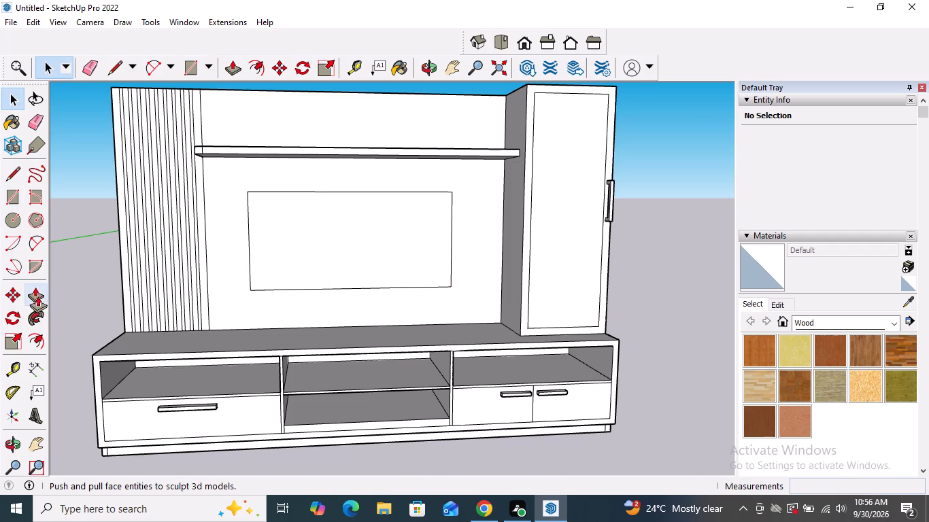
pyautogui.moveTo(281, 239); pyautogui.dragTo(318, 283, button='middle')
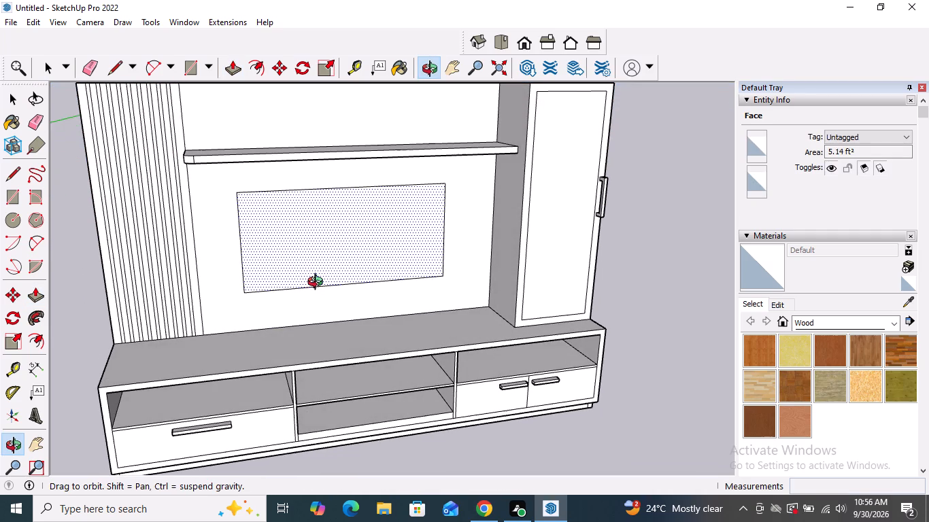
pyautogui.moveTo(318, 283); pyautogui.dragTo(403, 330, button='middle')
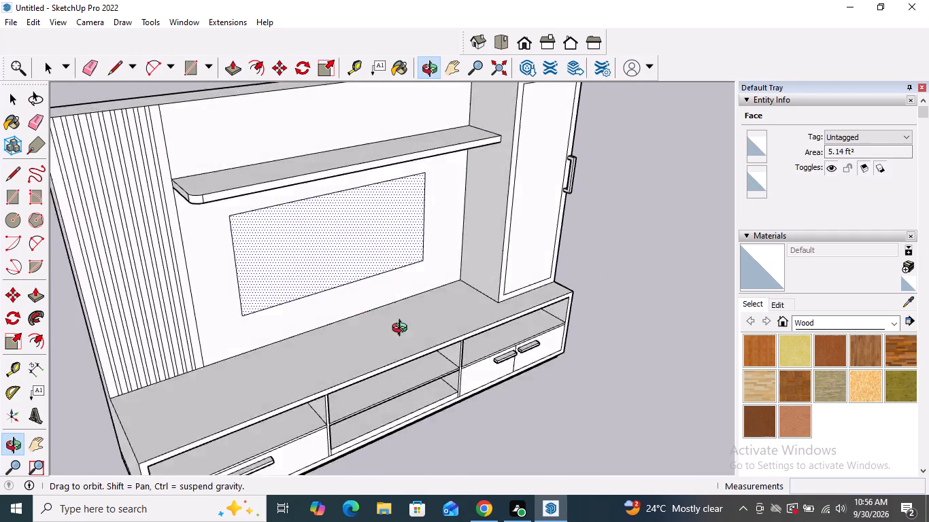
pyautogui.moveTo(403, 330); pyautogui.dragTo(467, 350, button='middle')
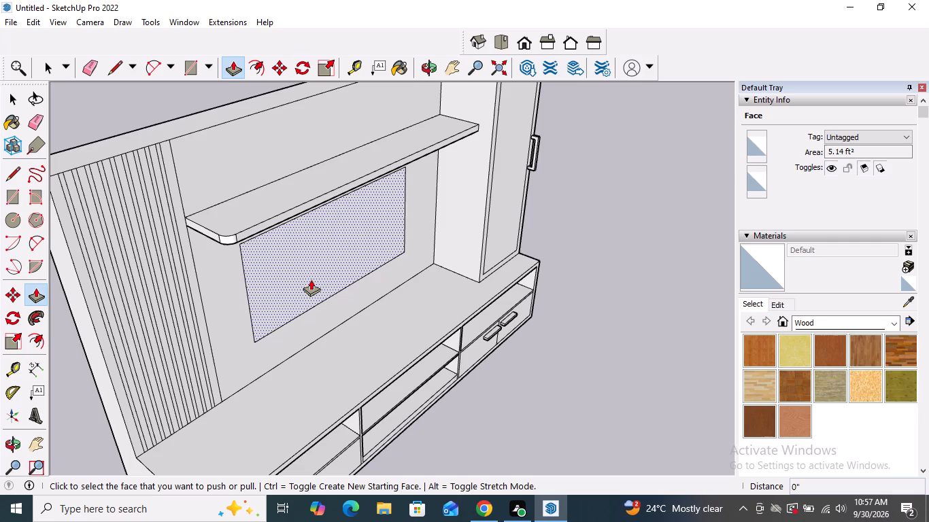
pyautogui.moveTo(311, 278); pyautogui.dragTo(311, 277, button='middle')
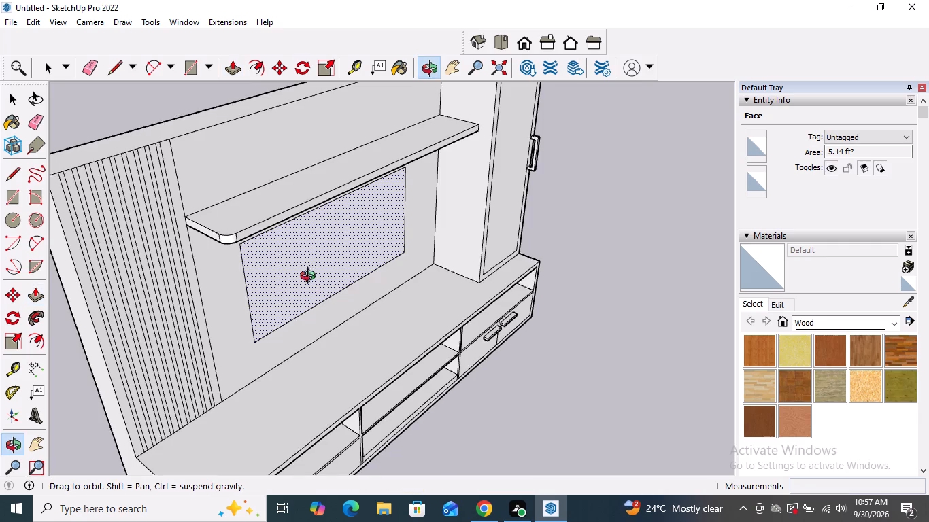
pyautogui.moveTo(311, 277); pyautogui.dragTo(318, 233, button='middle')
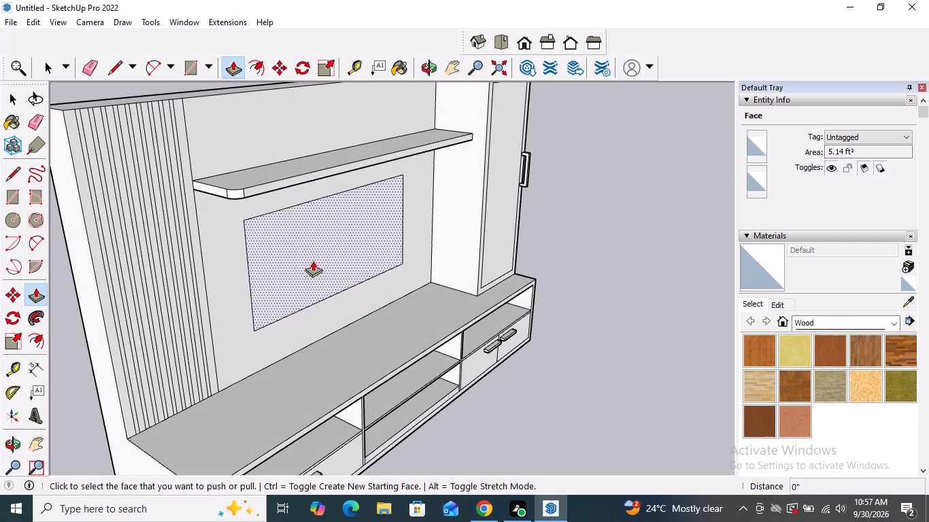
pyautogui.click(313, 260)
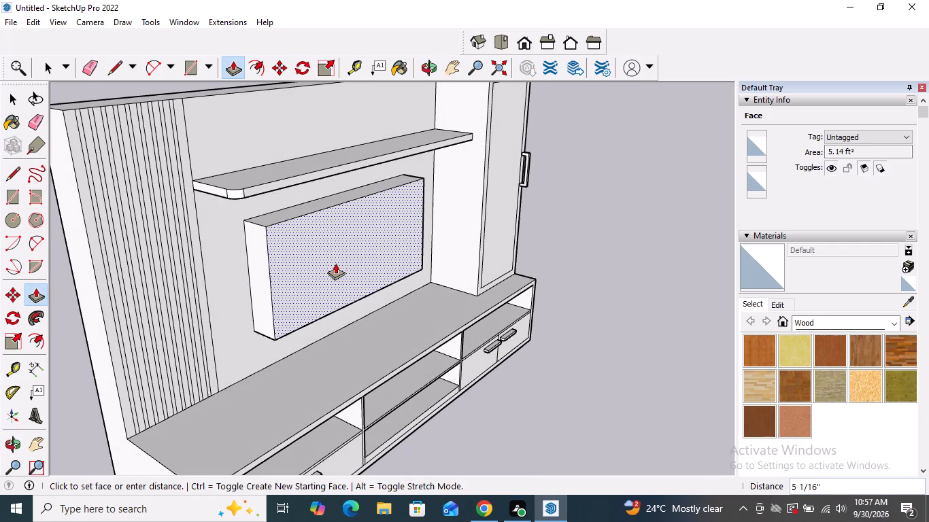
pyautogui.scroll(3, 323, 253)
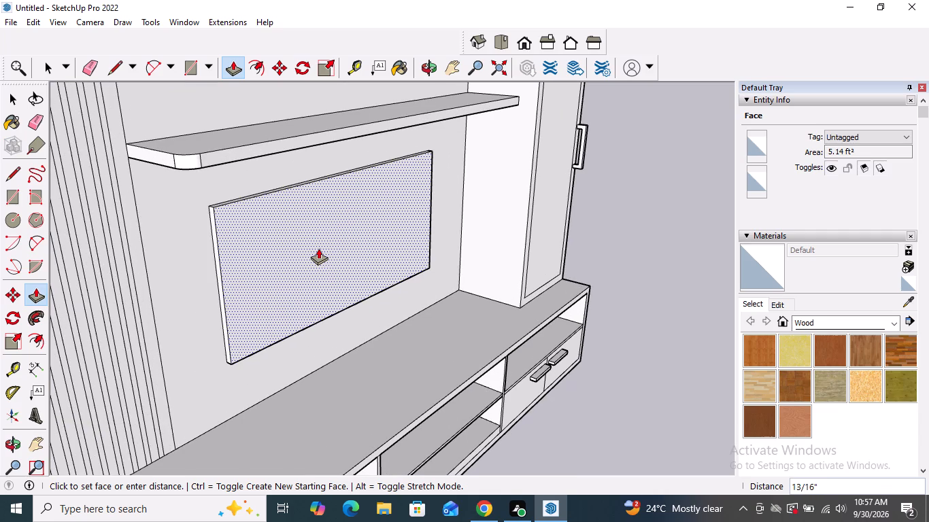
pyautogui.click(318, 248)
pyautogui.press('space')
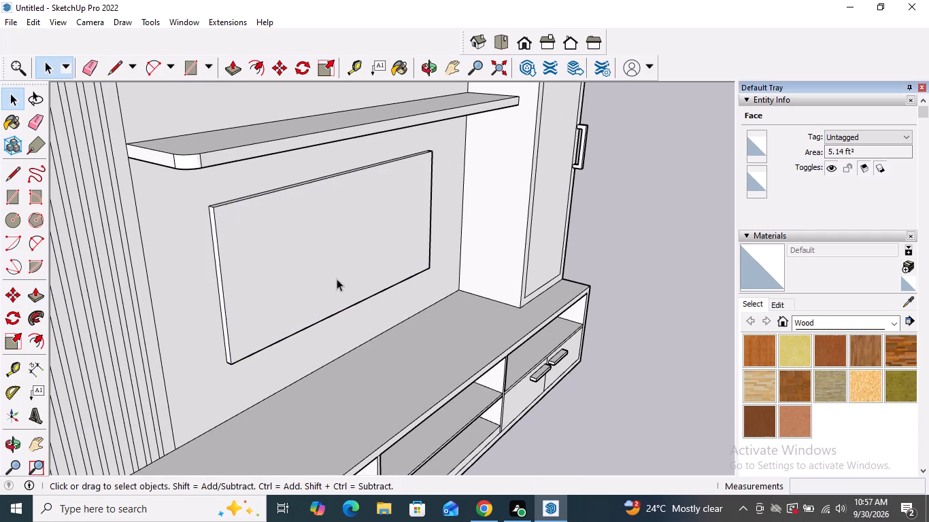
# Offset the TV panel's front face outline inward about 7/16" to form a thin screen border.
pyautogui.scroll(-4, 307, 272)
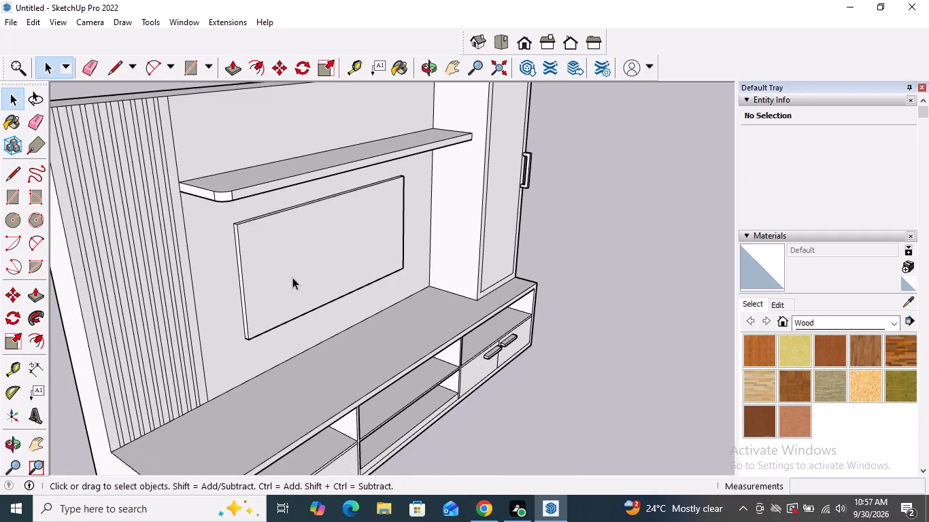
pyautogui.moveTo(301, 293); pyautogui.dragTo(112, 229, button='middle')
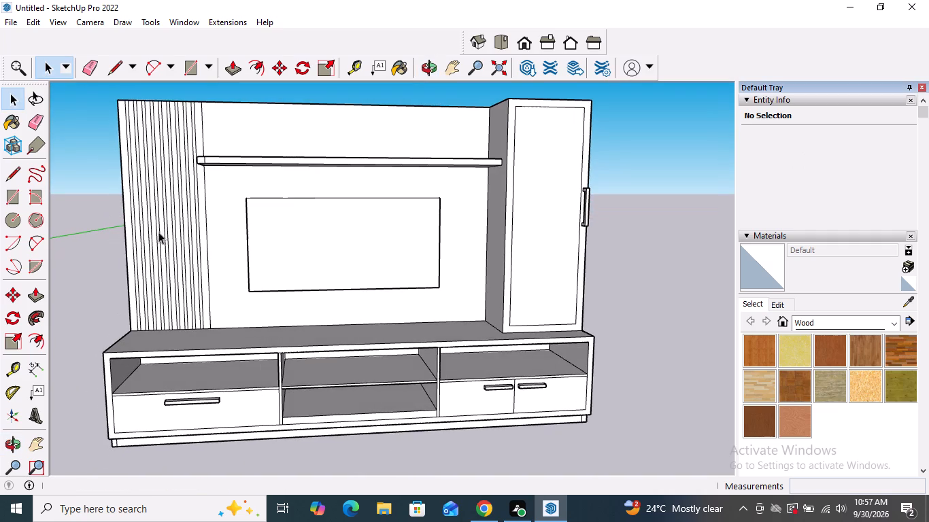
pyautogui.scroll(5, 378, 234)
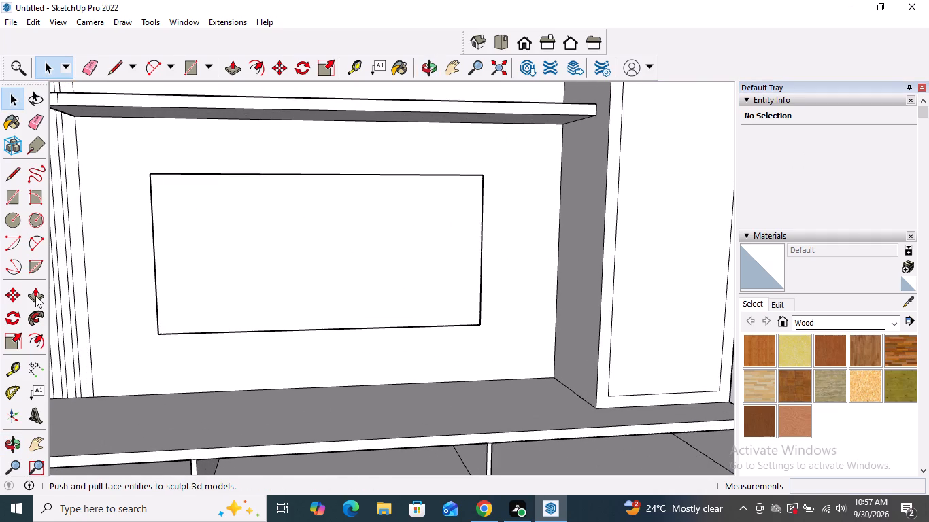
pyautogui.click(39, 338)
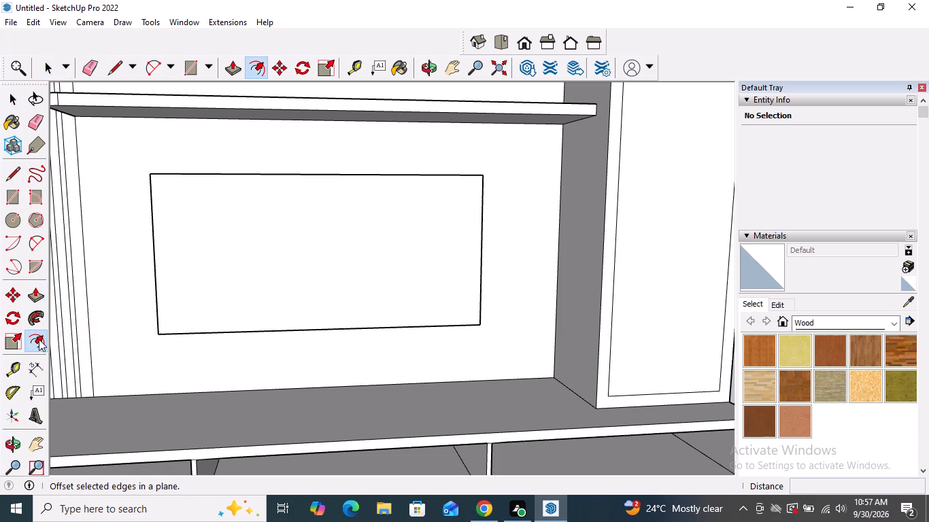
pyautogui.click(223, 266)
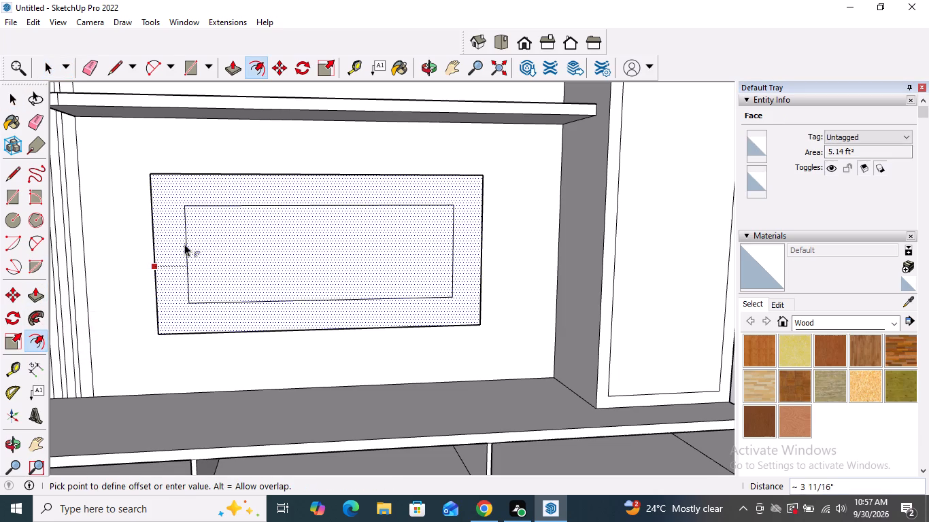
pyautogui.scroll(3, 167, 233)
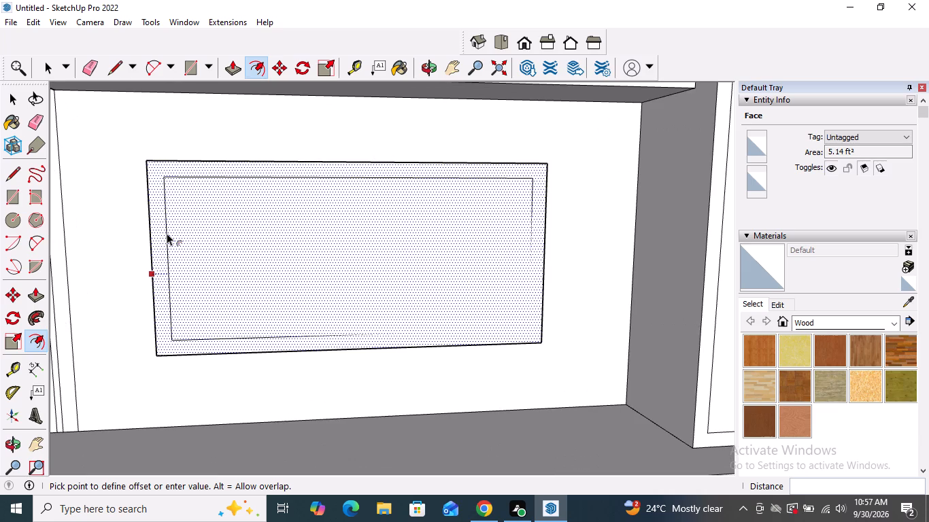
pyautogui.scroll(4, 167, 233)
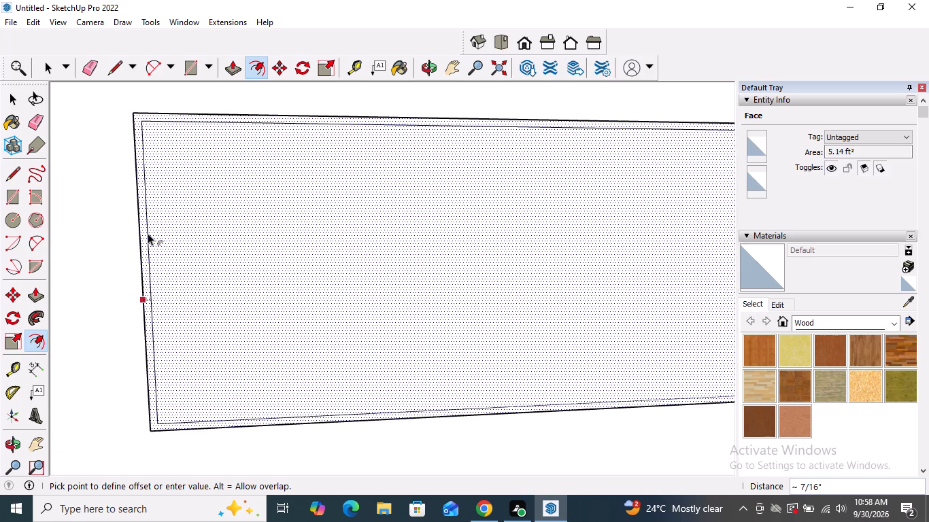
pyautogui.click(148, 233)
pyautogui.scroll(-9, 209, 259)
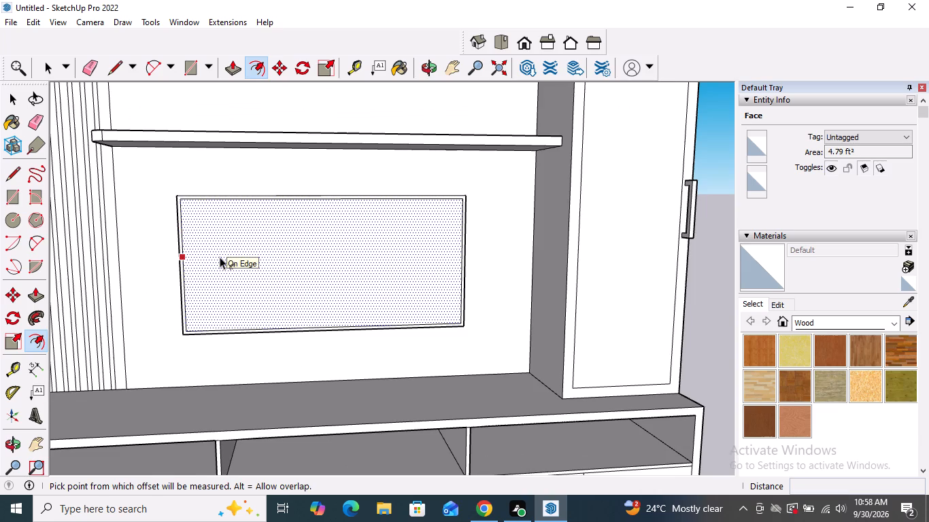
pyautogui.press('space')
pyautogui.press('space')
pyautogui.press('space')
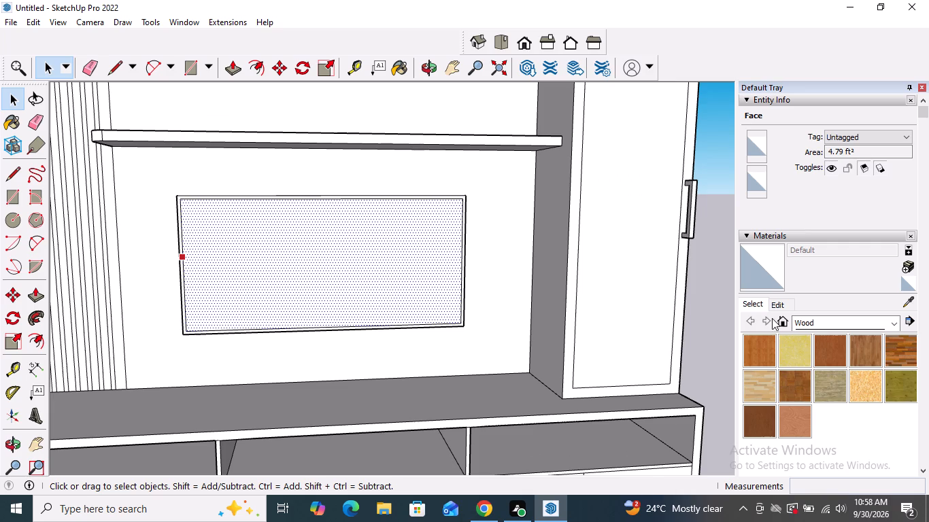
pyautogui.click(708, 294)
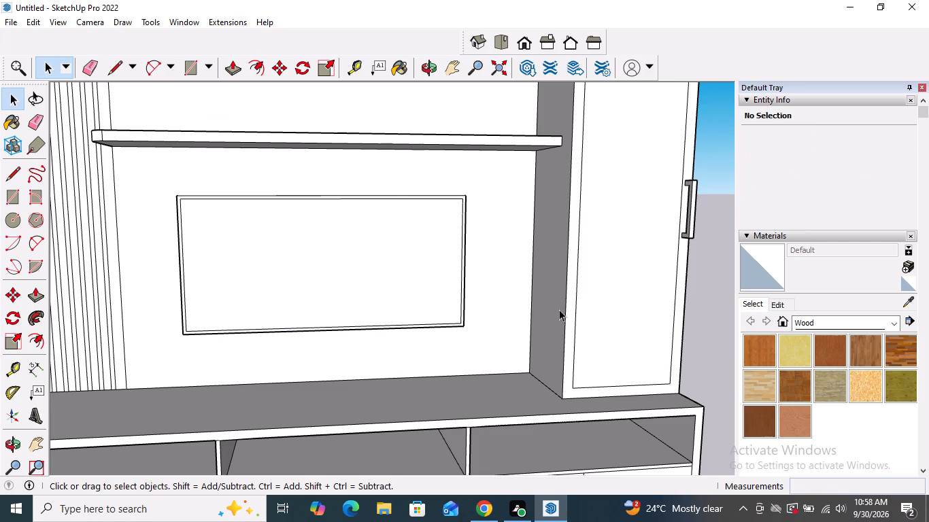
# Examine the whole TV unit from the front and from above to check its overall form.
pyautogui.scroll(-6, 341, 217)
pyautogui.moveTo(341, 245); pyautogui.dragTo(370, 239, button='middle')
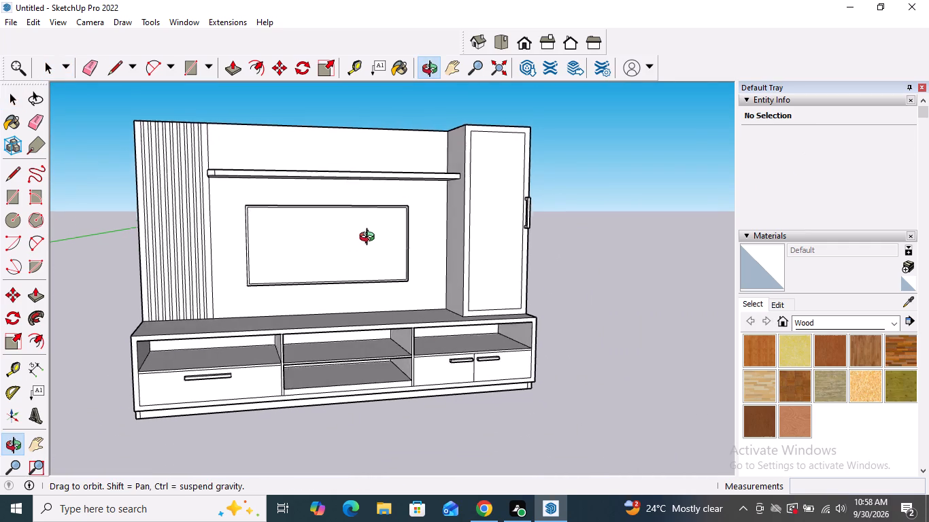
pyautogui.moveTo(370, 239); pyautogui.dragTo(360, 241, button='middle')
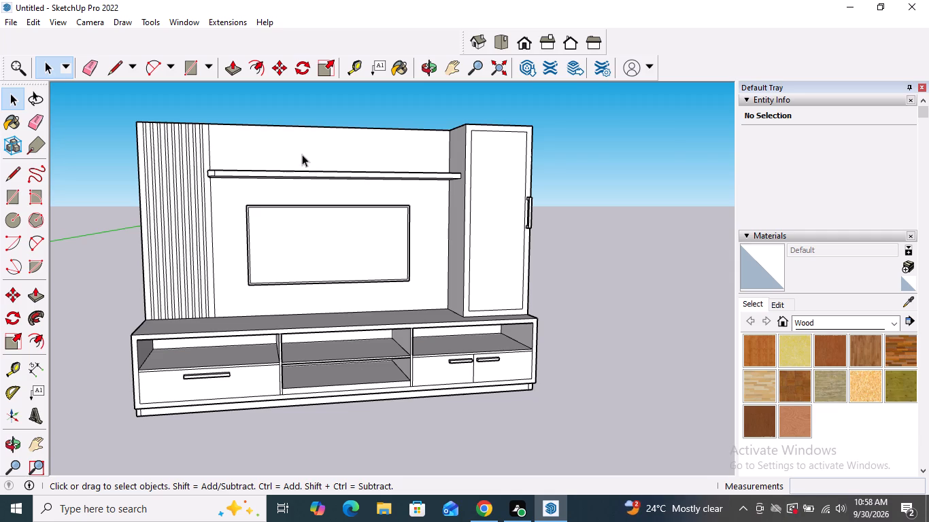
pyautogui.moveTo(297, 215); pyautogui.dragTo(295, 282, button='middle')
pyautogui.scroll(3, 252, 241)
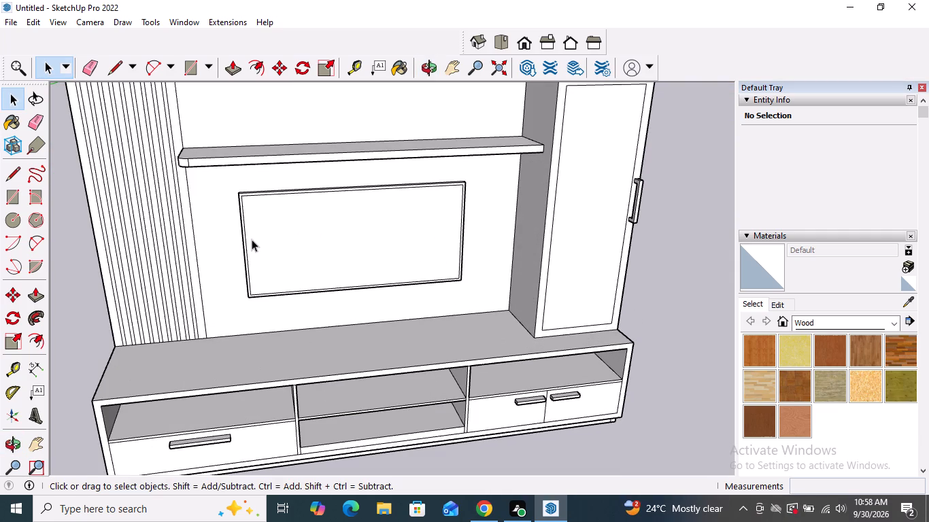
pyautogui.scroll(-4, 269, 246)
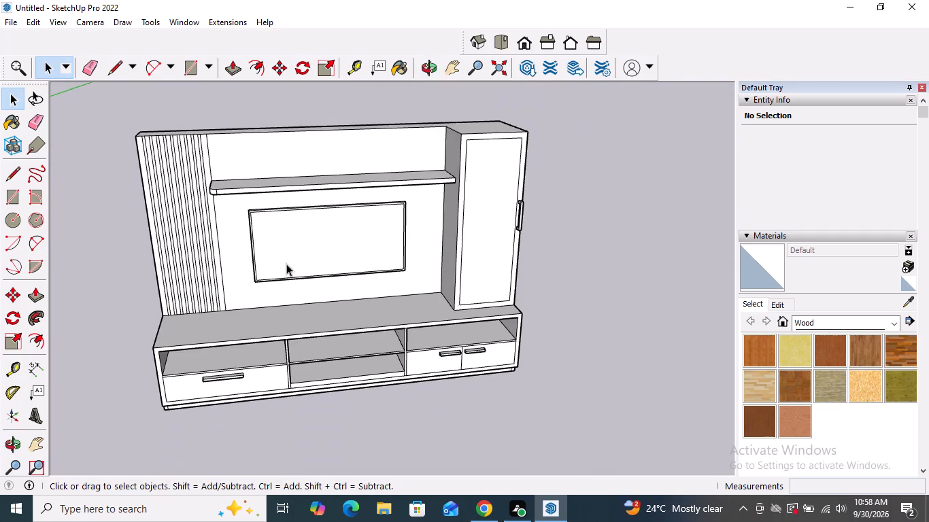
pyautogui.moveTo(299, 296); pyautogui.dragTo(347, 220, button='middle')
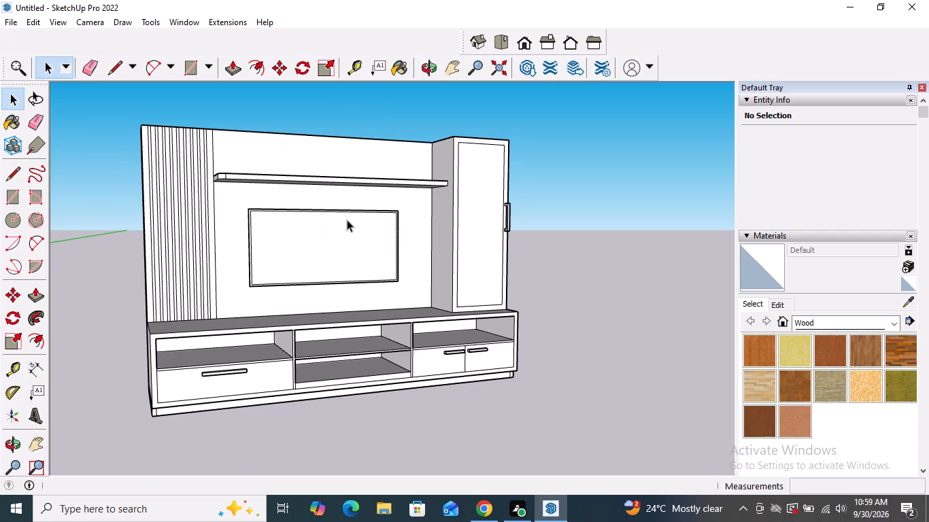
# Draw a rectangle about 1' 5 7/8" by 10" on the floor of the lower box's middle compartment, below the shelf.
pyautogui.moveTo(347, 366); pyautogui.dragTo(271, 371, button='middle')
pyautogui.scroll(11, 307, 372)
pyautogui.scroll(6, 382, 367)
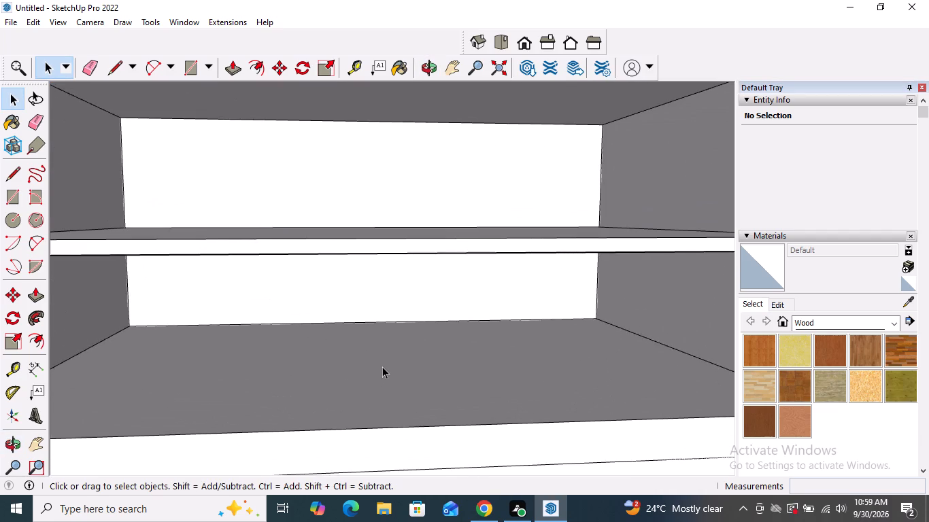
pyautogui.moveTo(382, 366); pyautogui.dragTo(382, 381, button='middle')
pyautogui.scroll(1, 382, 363)
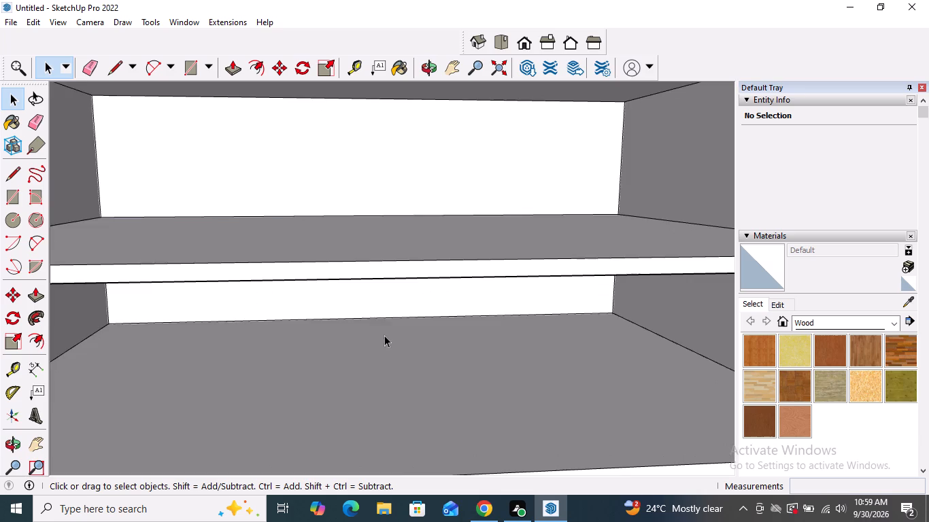
pyautogui.scroll(-3, 387, 310)
pyautogui.scroll(2, 354, 384)
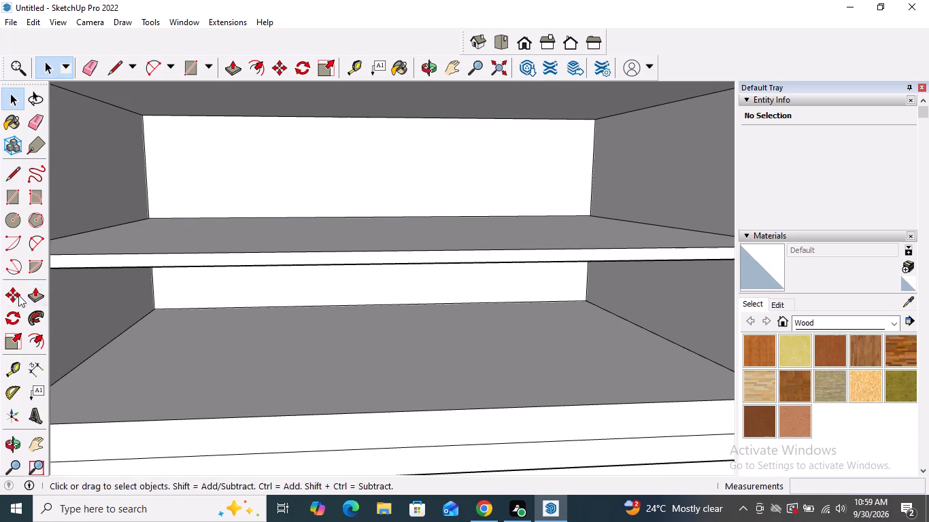
pyautogui.click(15, 202)
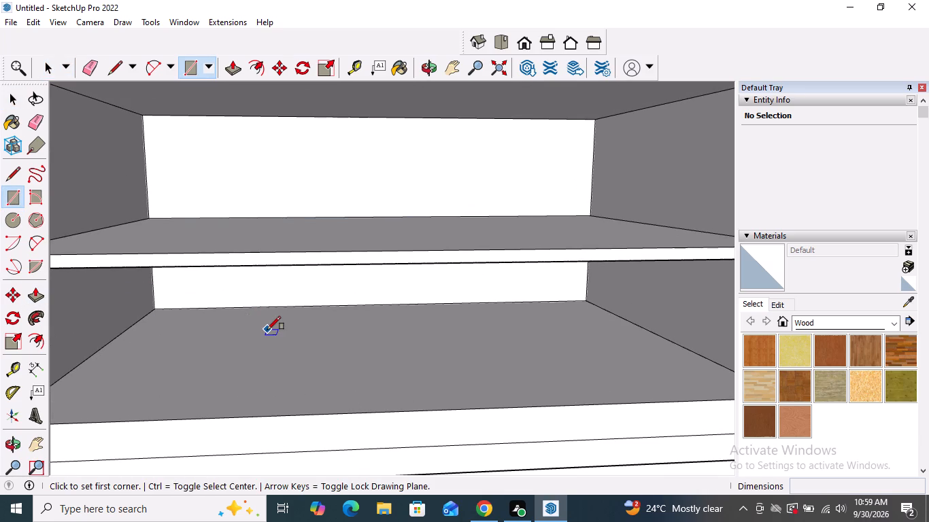
pyautogui.click(225, 324)
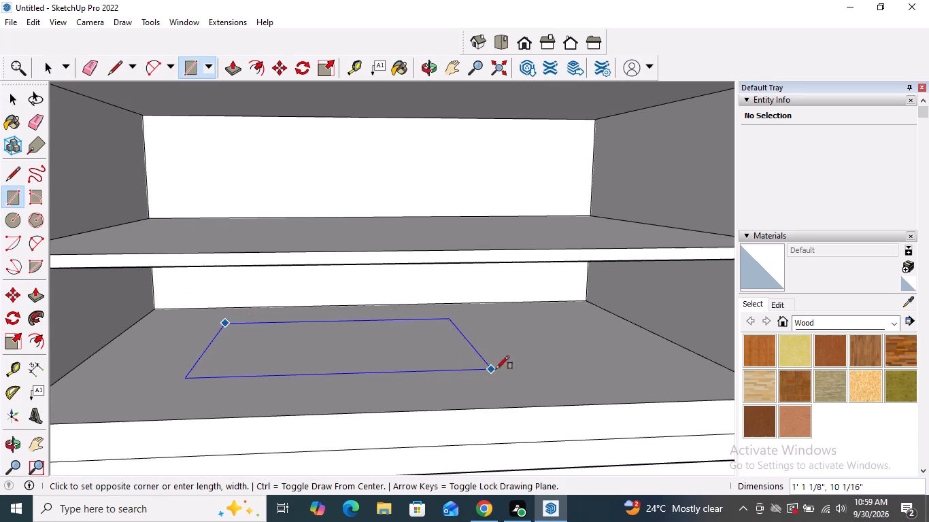
pyautogui.click(596, 366)
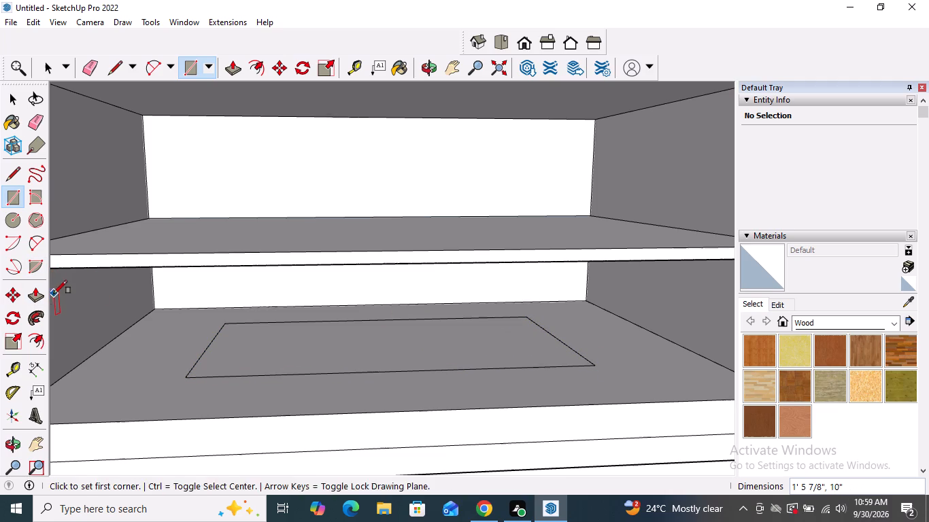
# Push/Pull the rectangle on the middle compartment's floor up about 7/8" as a flat device box.
pyautogui.click(41, 294)
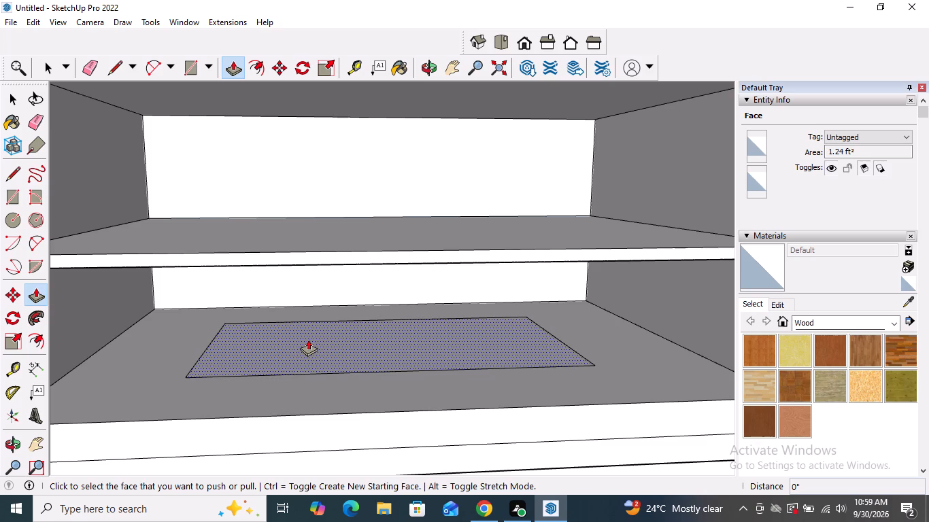
pyautogui.click(308, 339)
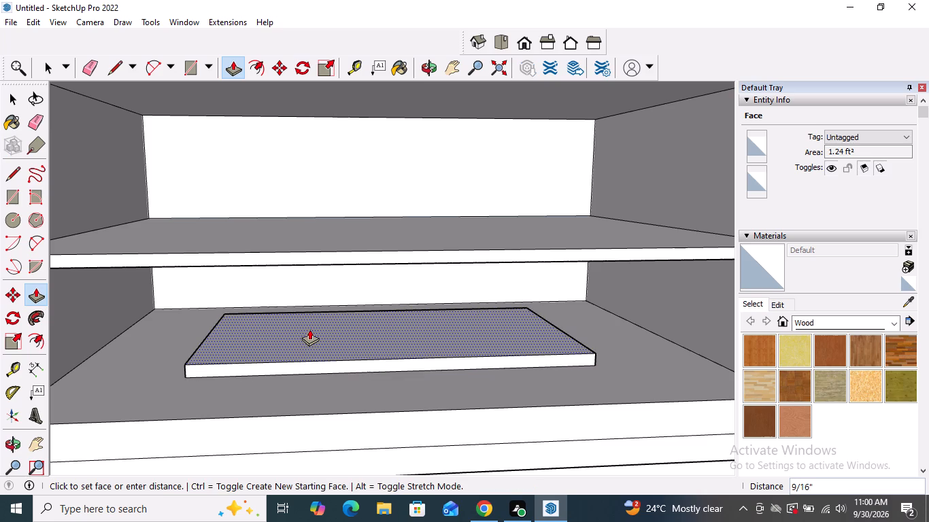
pyautogui.scroll(1, 309, 328)
pyautogui.scroll(-4, 309, 328)
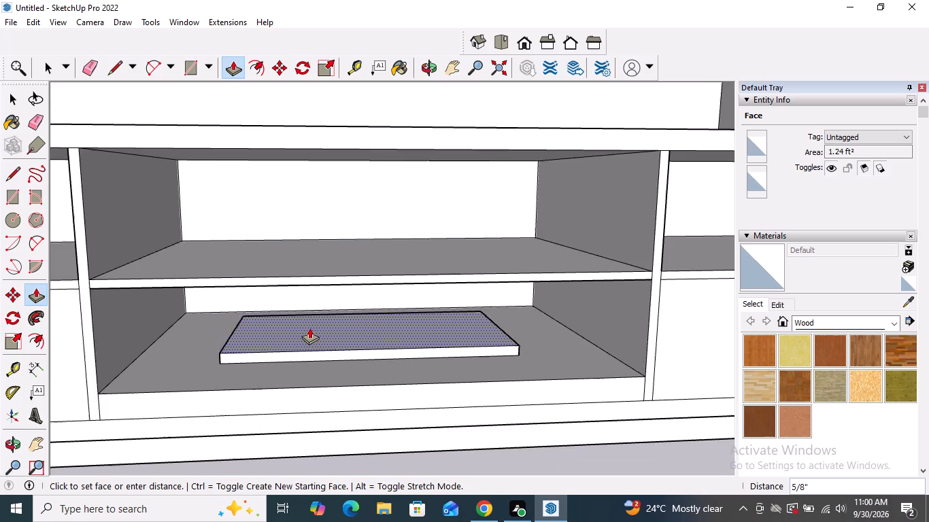
pyautogui.scroll(-2, 309, 328)
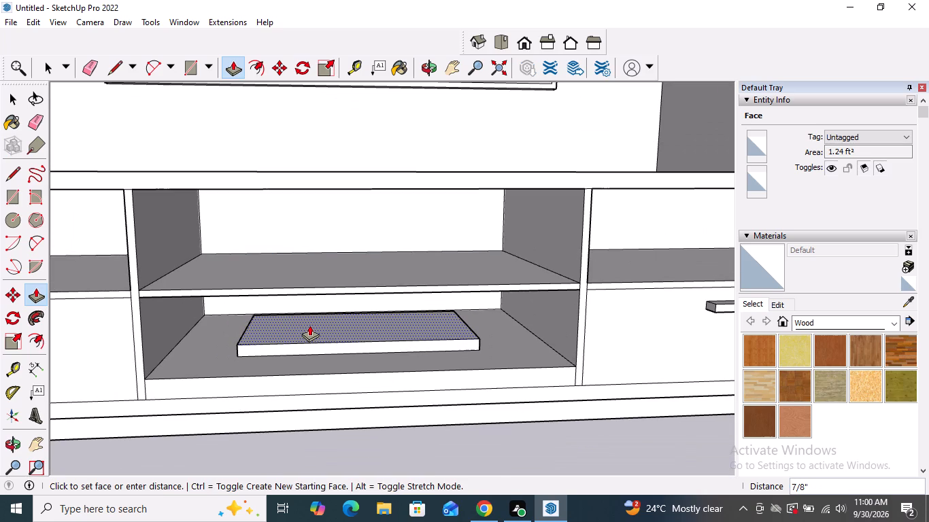
pyautogui.click(309, 325)
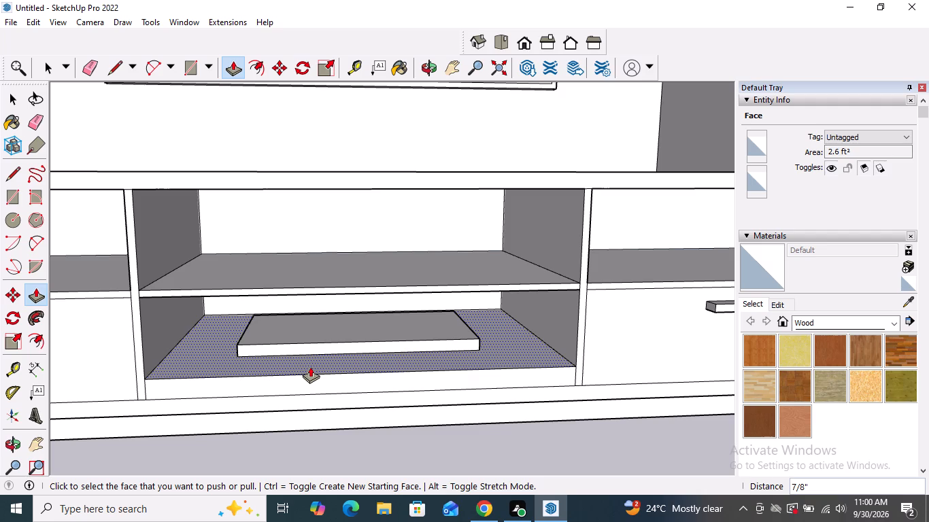
# Draw a square about 10 3/16" by 10 3/16" on the middle compartment's shelf, above the flat device box.
pyautogui.scroll(-2, 118, 352)
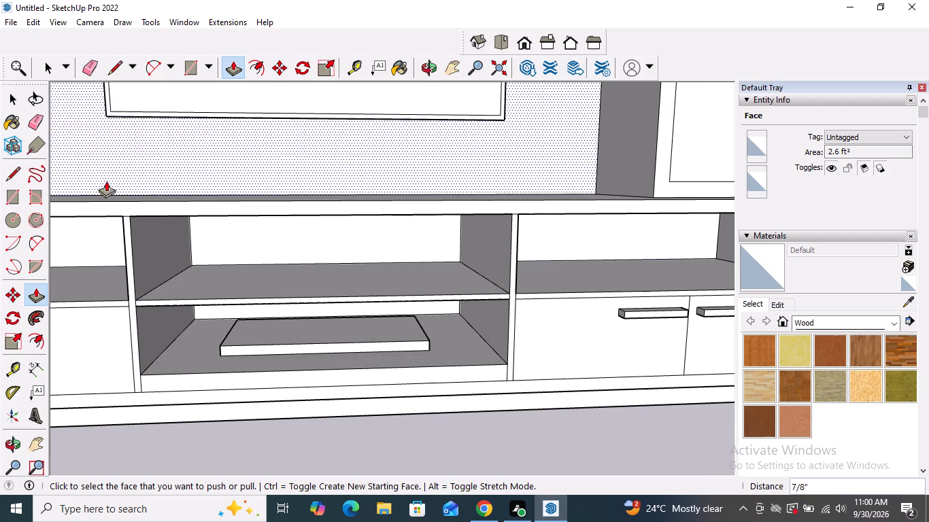
pyautogui.click(5, 198)
pyautogui.moveTo(302, 304); pyautogui.dragTo(310, 330, button='middle')
pyautogui.scroll(6, 303, 287)
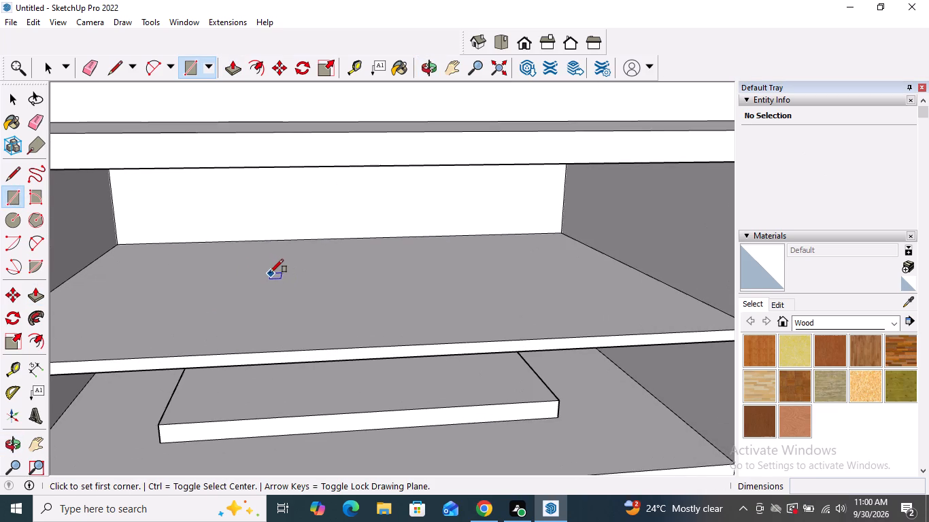
pyautogui.click(248, 260)
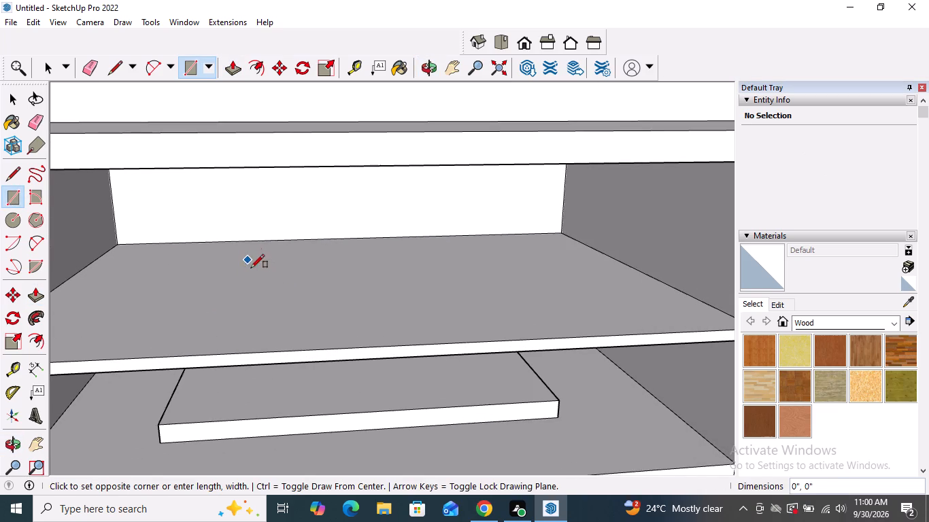
pyautogui.click(473, 308)
# Push/Pull the square on the middle shelf up about 1 3/4" to form a second device box.
pyautogui.click(37, 293)
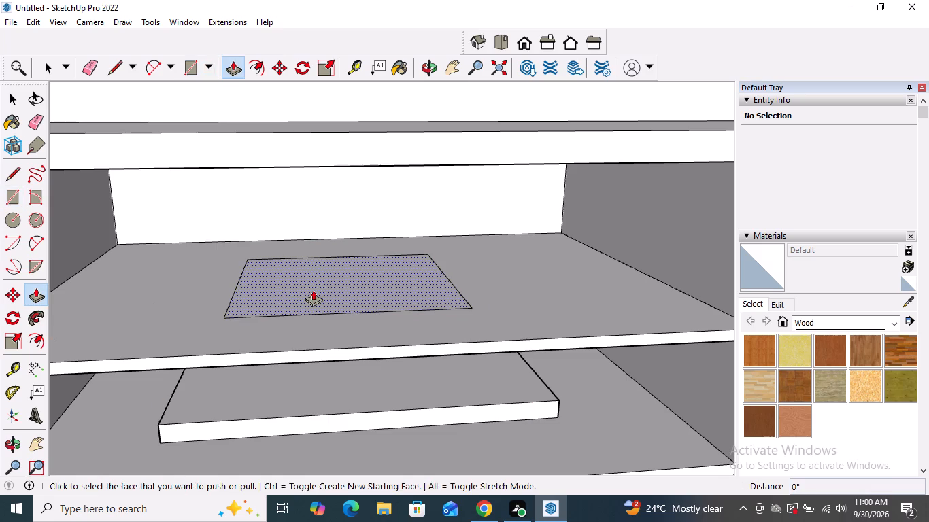
pyautogui.click(313, 289)
pyautogui.click(328, 252)
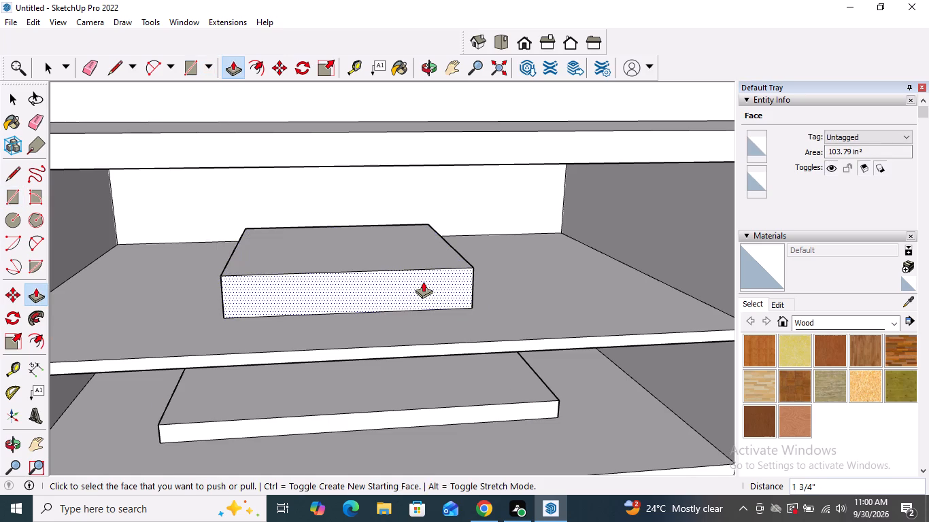
pyautogui.scroll(-4, 423, 281)
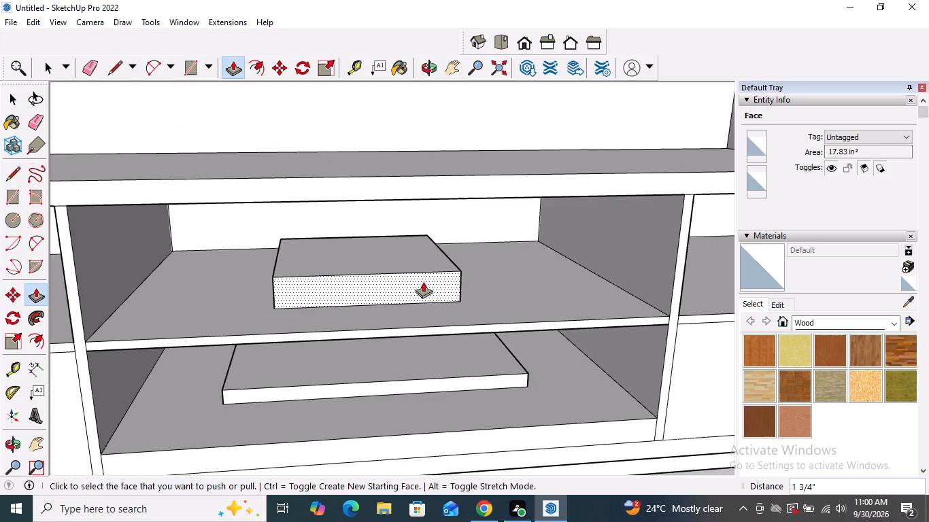
pyautogui.scroll(-4, 423, 281)
pyautogui.press('space')
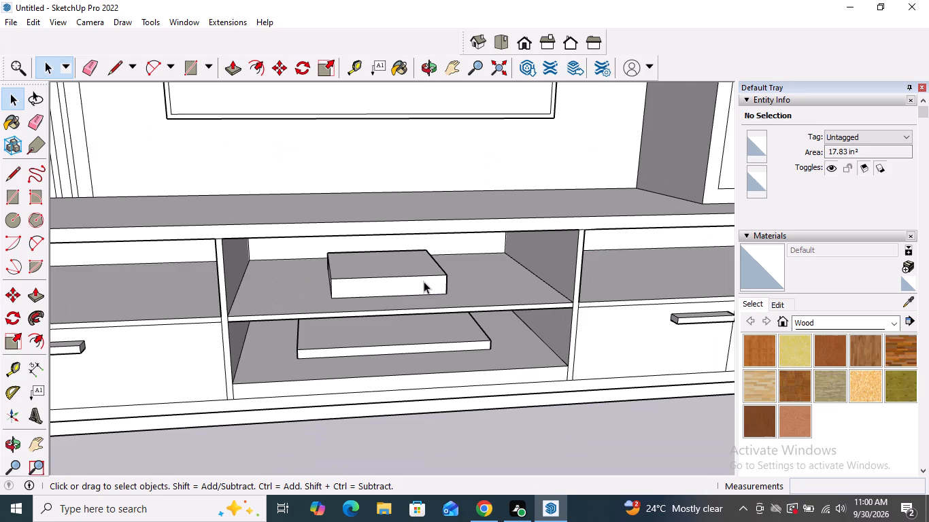
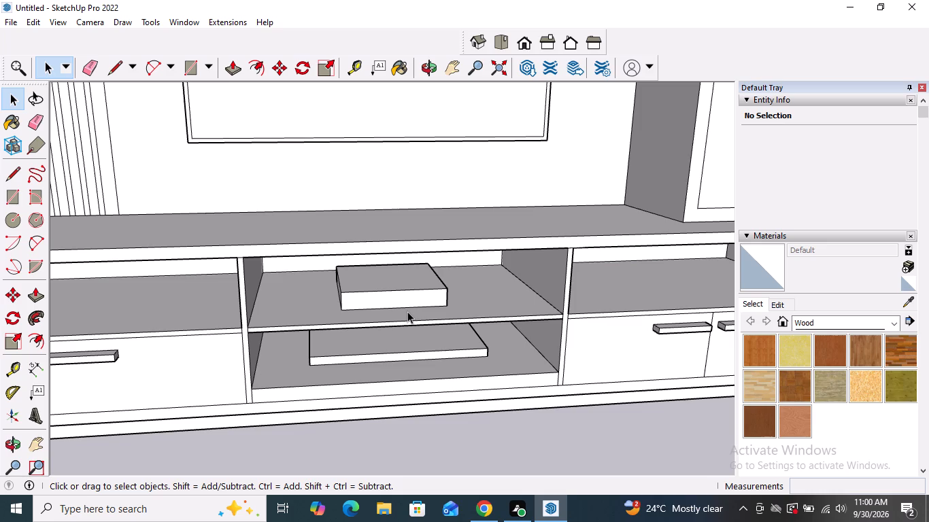
# Examine the whole TV unit from several angles, including the tall side box's door handle.
pyautogui.scroll(-5, 407, 311)
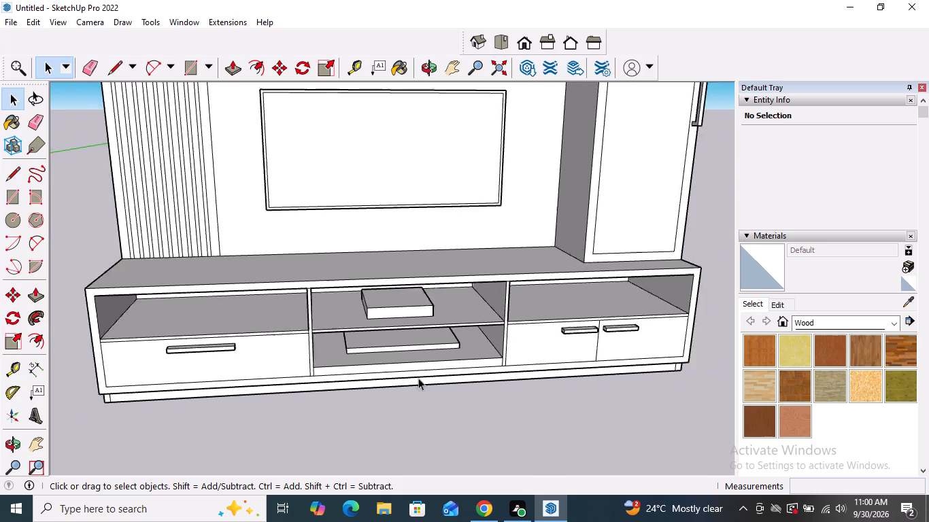
pyautogui.scroll(-6, 418, 378)
pyautogui.moveTo(430, 354); pyautogui.dragTo(480, 260, button='middle')
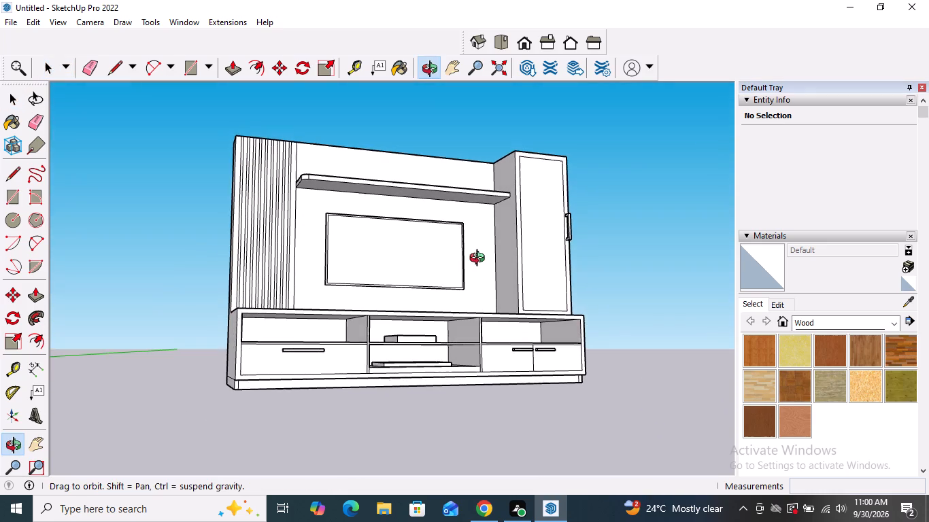
pyautogui.moveTo(480, 260); pyautogui.dragTo(201, 291, button='middle')
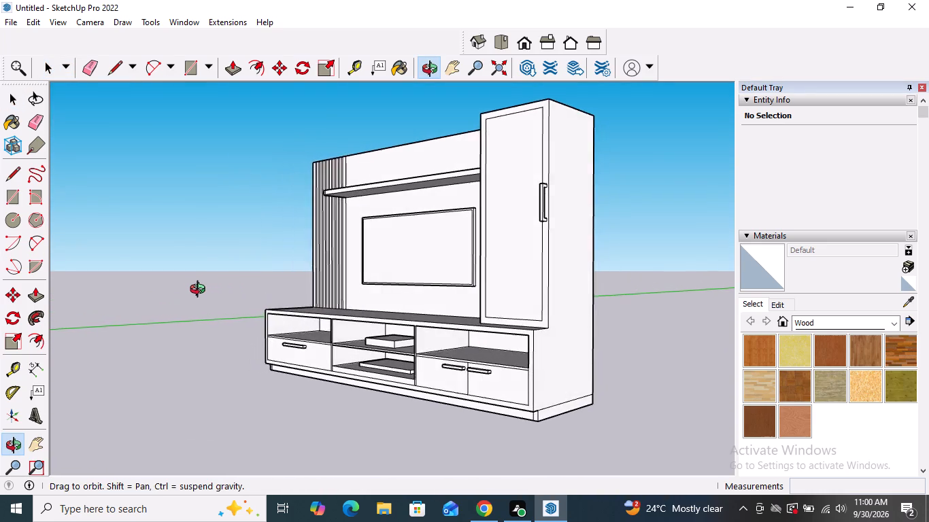
pyautogui.moveTo(201, 291); pyautogui.dragTo(614, 297, button='middle')
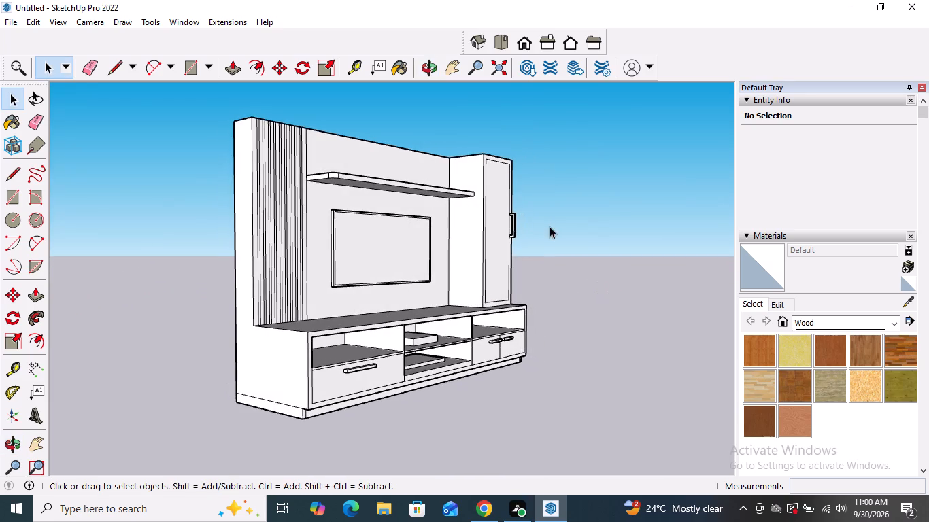
pyautogui.scroll(17, 532, 225)
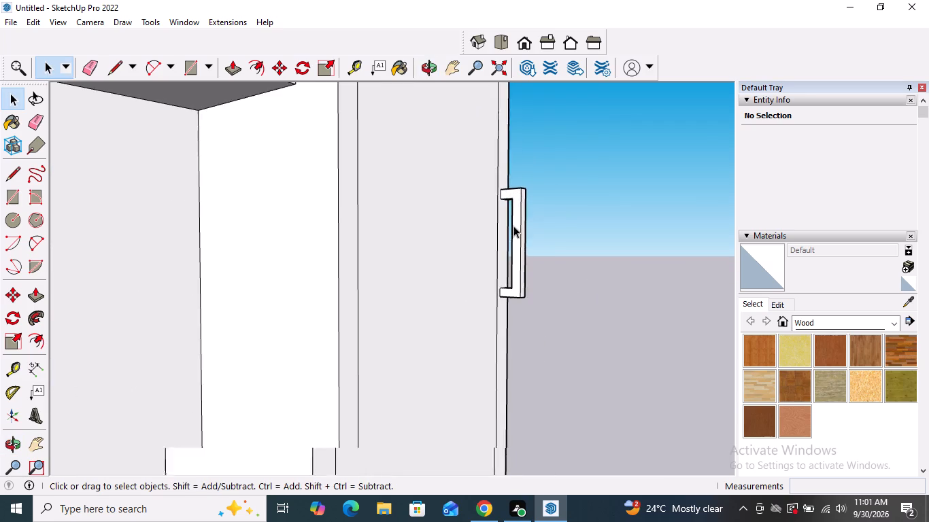
pyautogui.scroll(10, 513, 226)
pyautogui.scroll(-14, 520, 228)
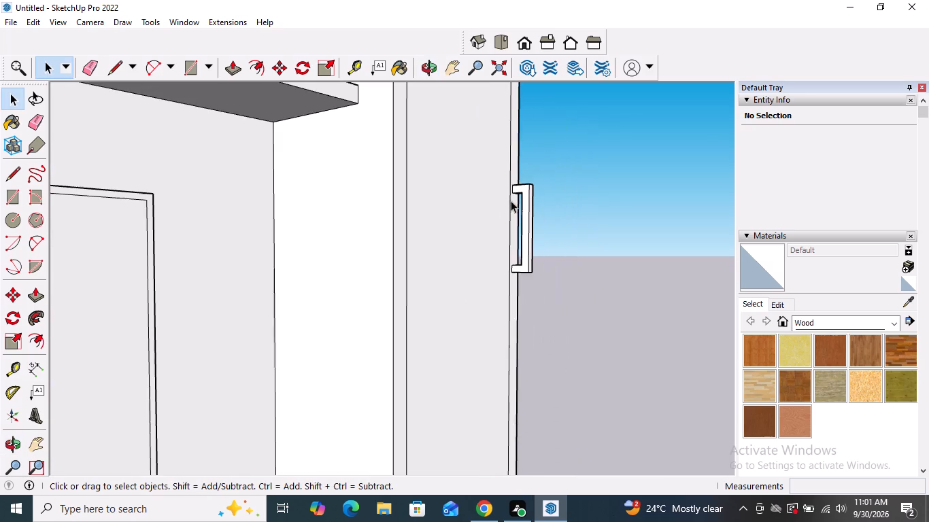
pyautogui.scroll(-11, 511, 194)
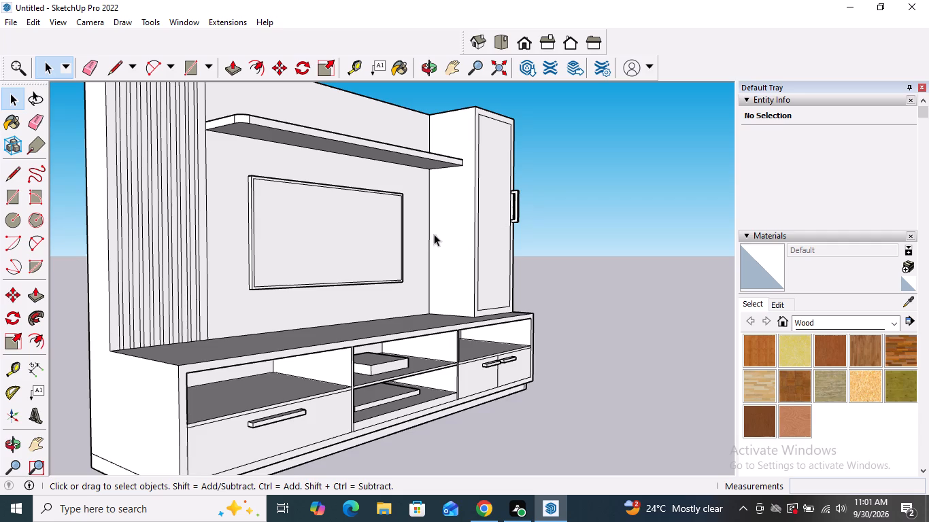
pyautogui.scroll(-3, 421, 239)
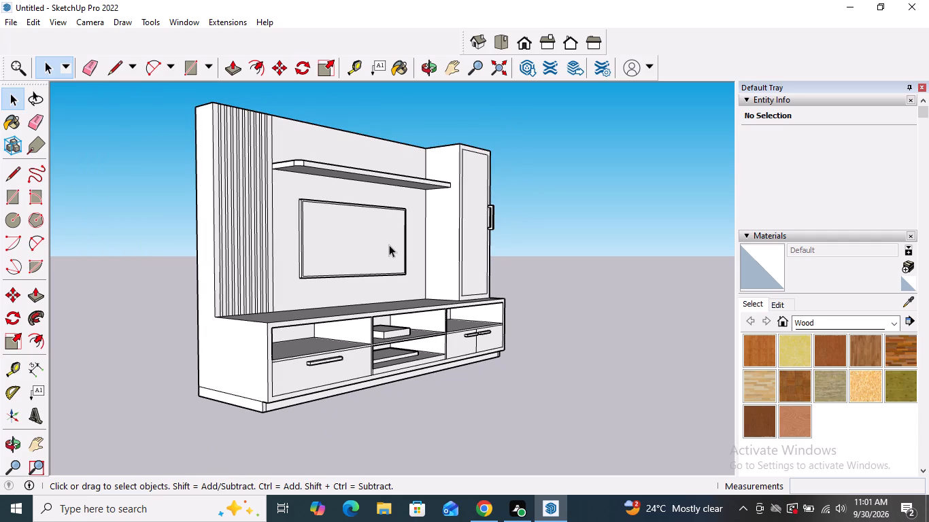
pyautogui.scroll(-2, 363, 271)
pyautogui.moveTo(289, 169); pyautogui.dragTo(237, 187, button='middle')
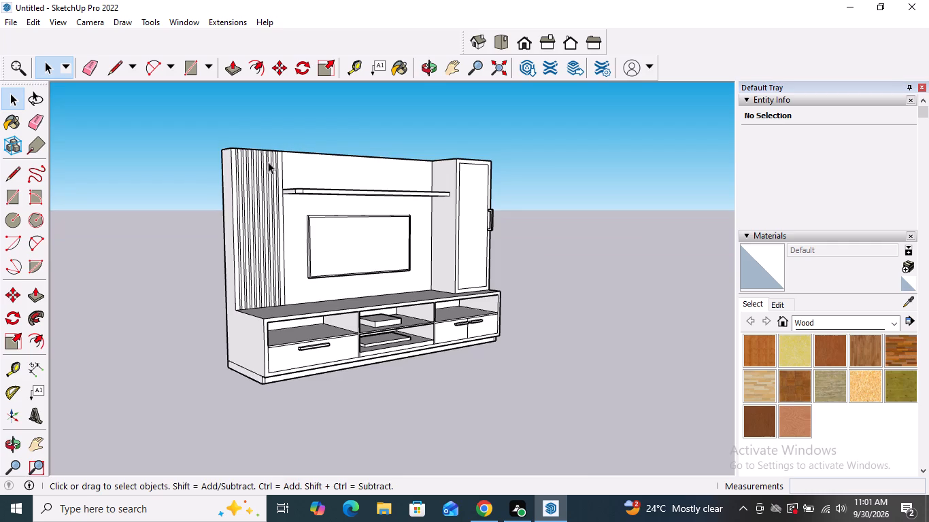
# Switch the materials library from Wood to the Colors-Named collection and browse to its teal shades.
pyautogui.scroll(12, 270, 153)
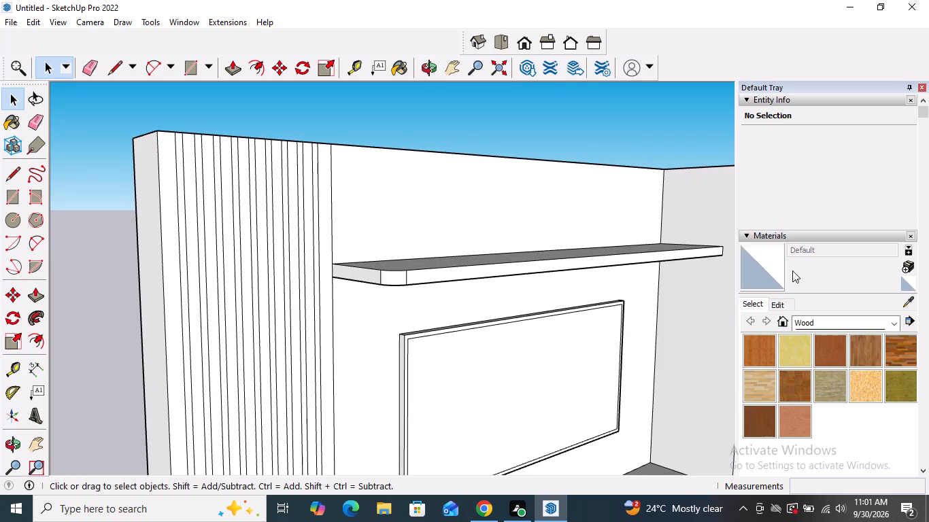
pyautogui.scroll(-1, 846, 326)
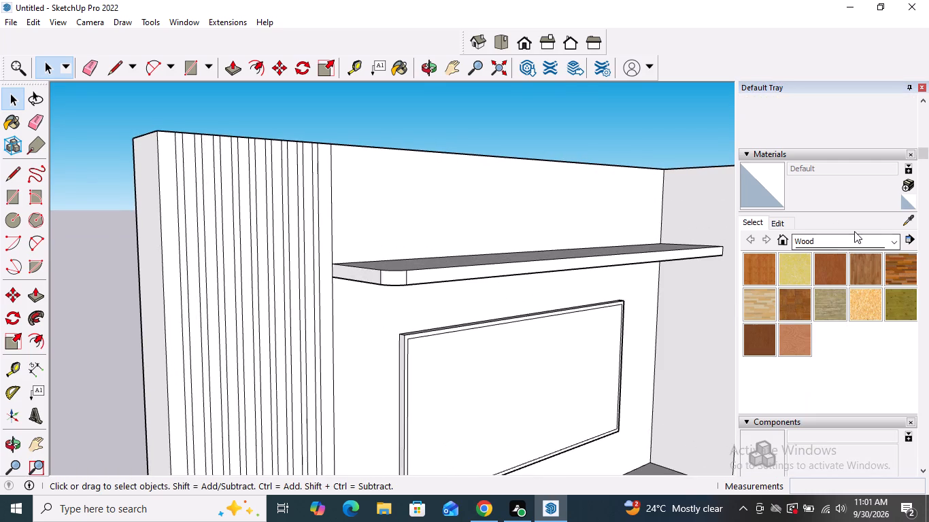
pyautogui.click(855, 244)
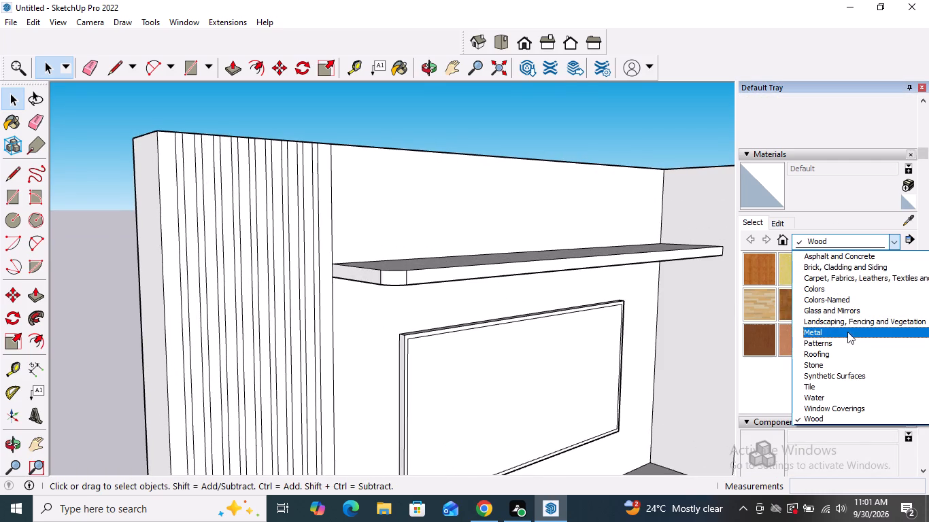
pyautogui.click(847, 304)
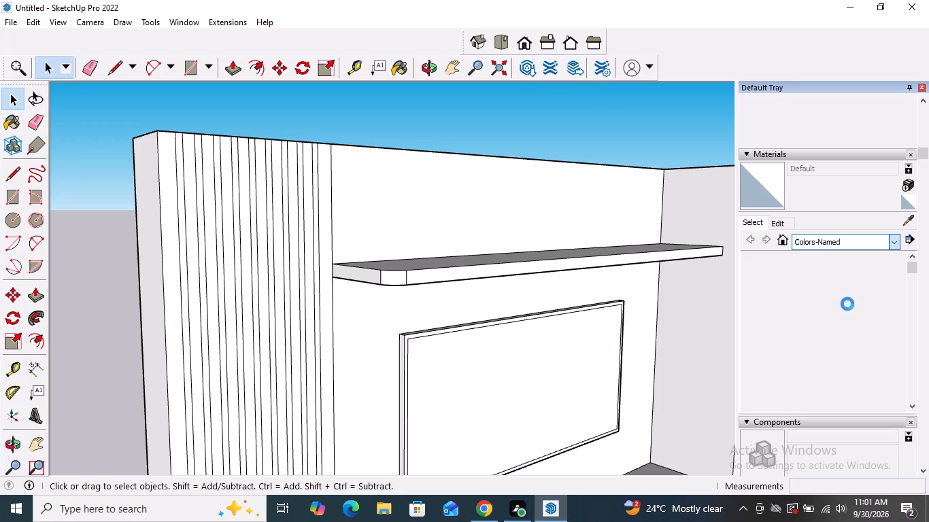
pyautogui.scroll(-3, 847, 303)
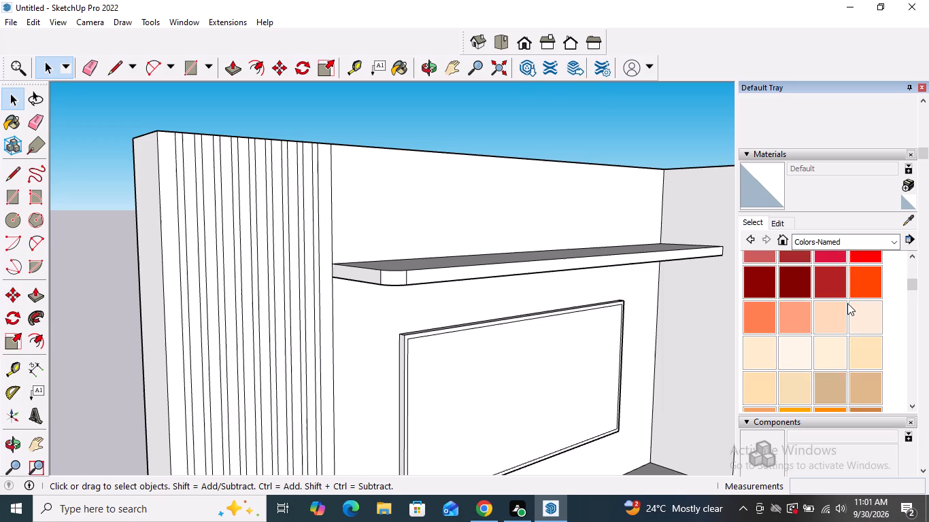
pyautogui.scroll(-4, 847, 303)
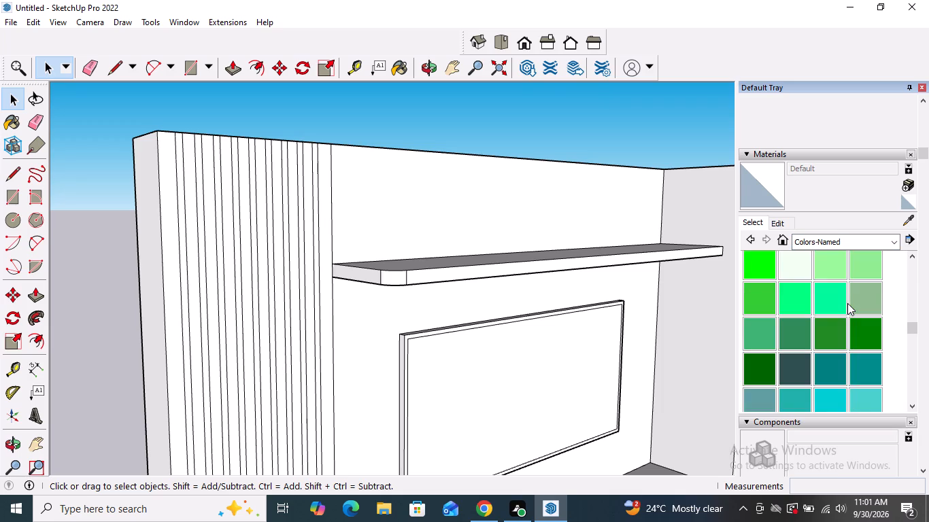
pyautogui.scroll(-1, 847, 303)
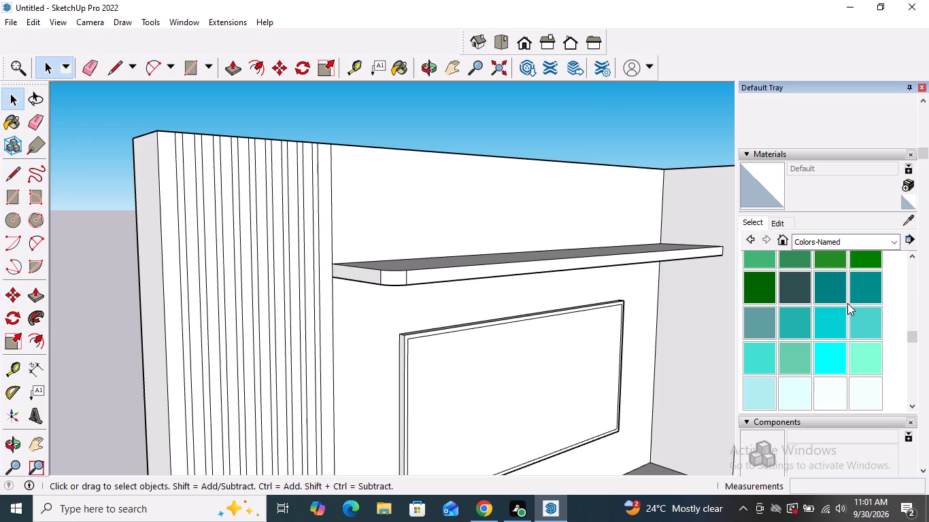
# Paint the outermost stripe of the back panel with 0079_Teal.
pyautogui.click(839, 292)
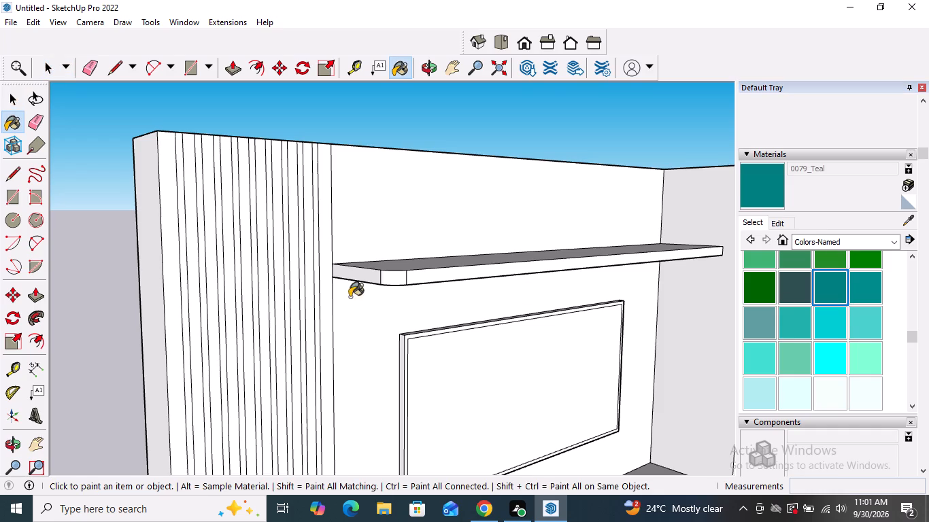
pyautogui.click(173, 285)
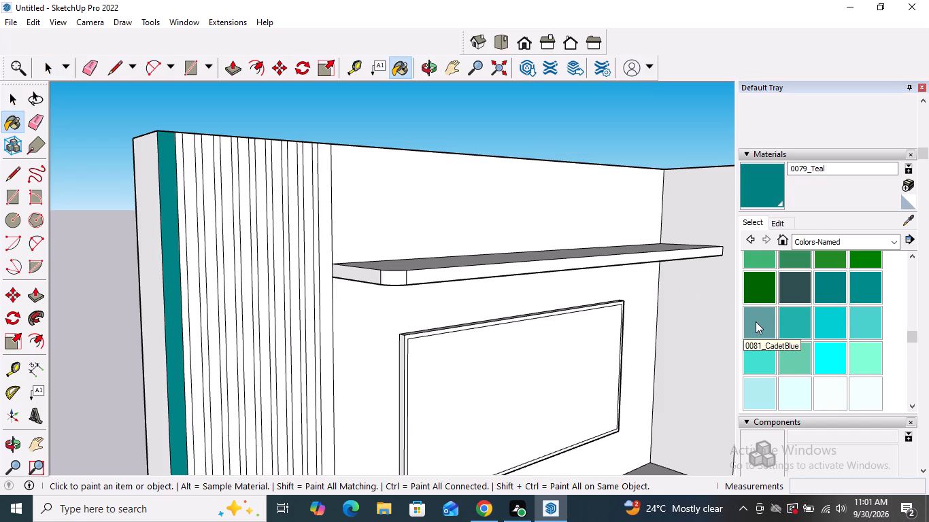
# Paint alternate stripes of the back panel with 0081_CadetBlue, from the outermost stripe through to the one beside the shelf.
pyautogui.click(756, 321)
pyautogui.click(174, 265)
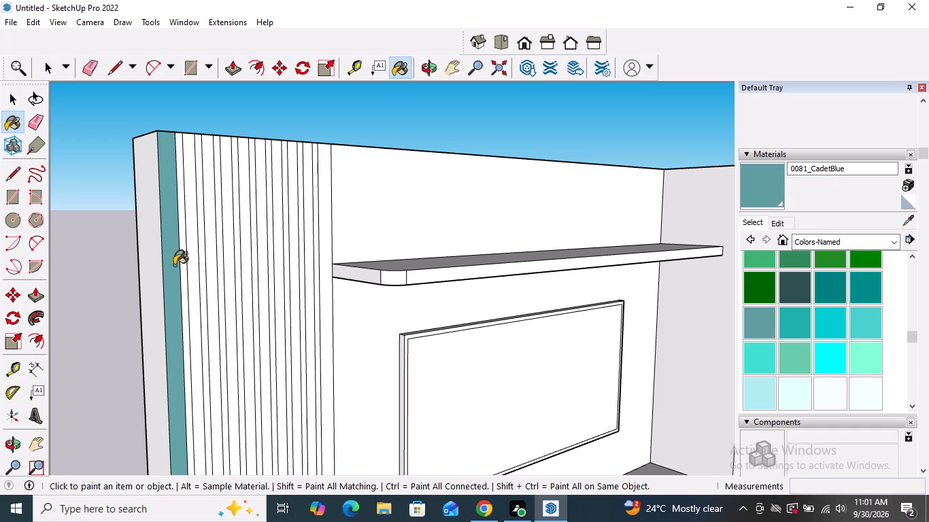
pyautogui.moveTo(327, 213); pyautogui.dragTo(281, 240, button='middle')
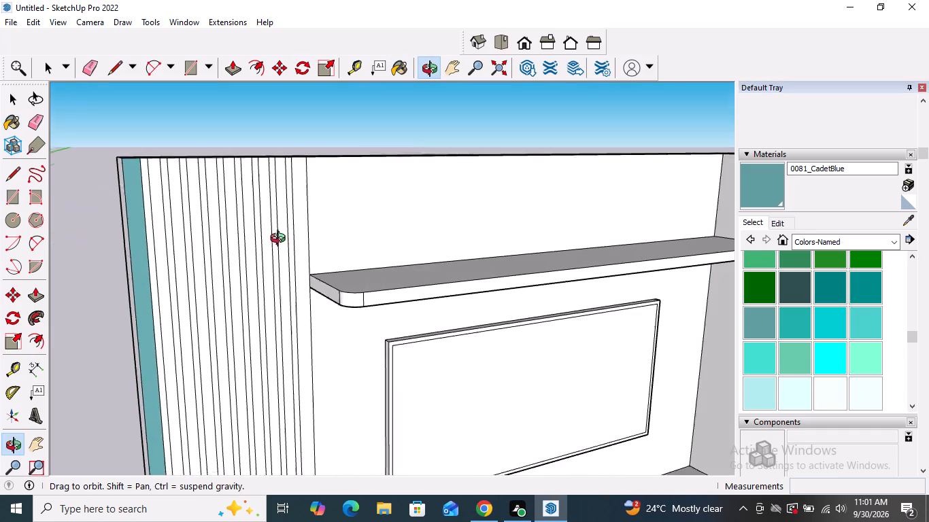
pyautogui.moveTo(281, 240); pyautogui.dragTo(282, 239, button='middle')
pyautogui.scroll(4, 182, 227)
pyautogui.click(147, 216)
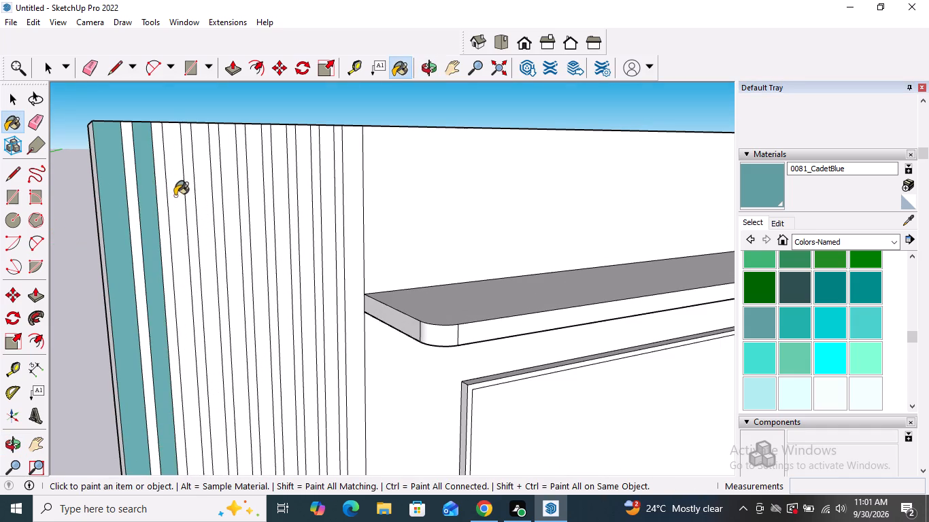
pyautogui.click(175, 195)
pyautogui.click(203, 202)
pyautogui.click(229, 195)
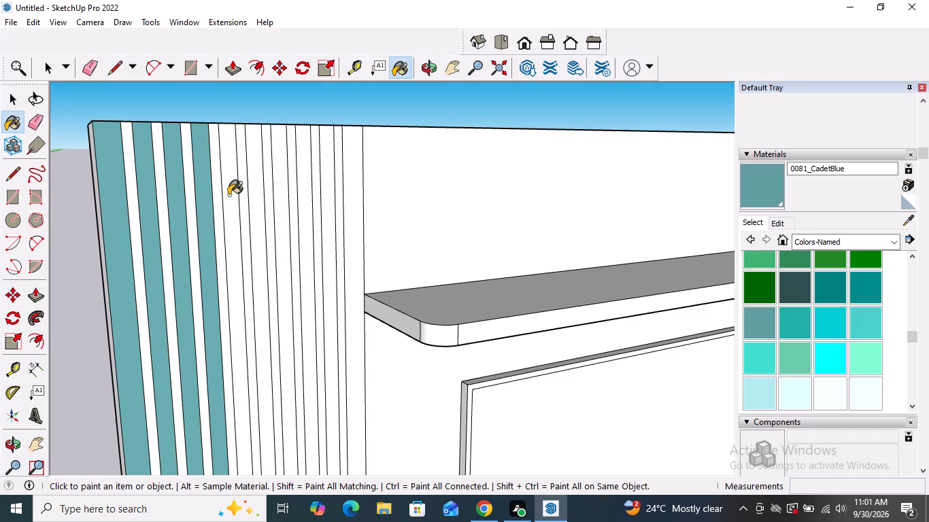
pyautogui.click(259, 192)
pyautogui.click(280, 186)
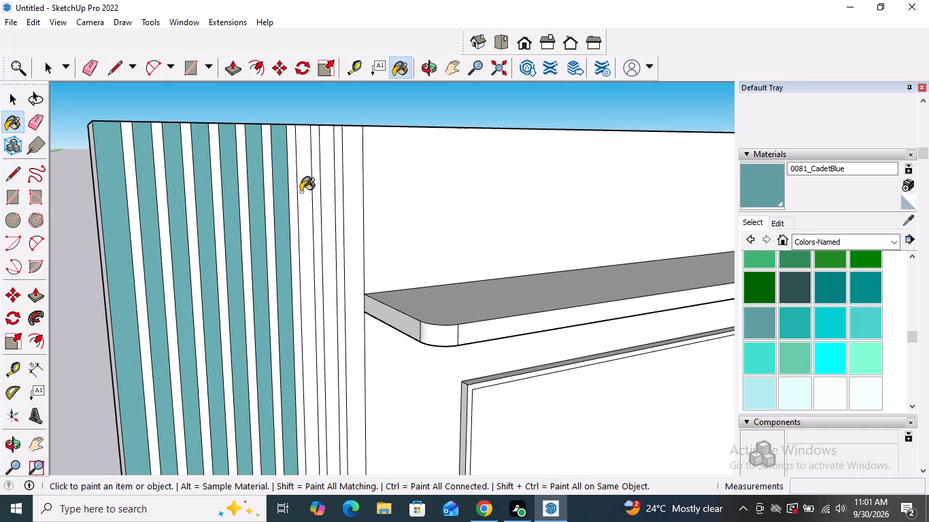
pyautogui.click(302, 191)
pyautogui.moveTo(324, 188); pyautogui.dragTo(342, 191)
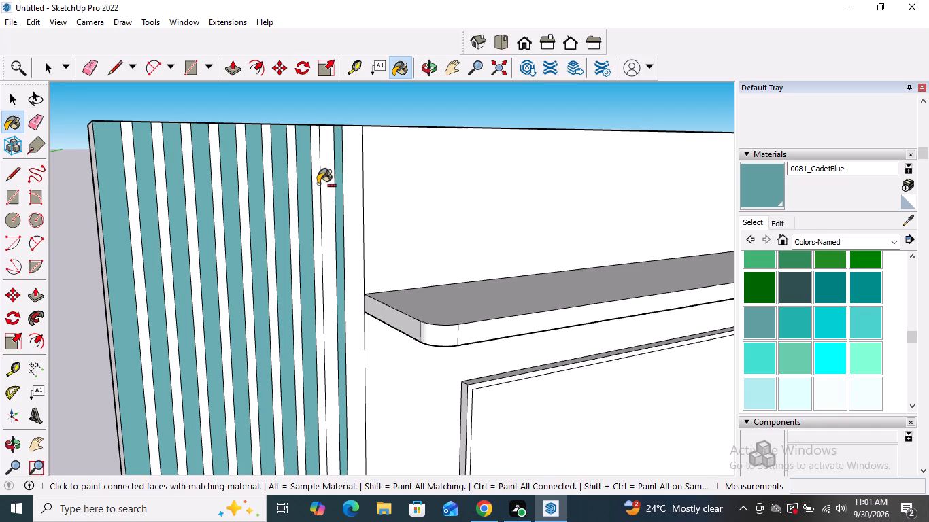
pyautogui.hotkey('ctrl', 'z')
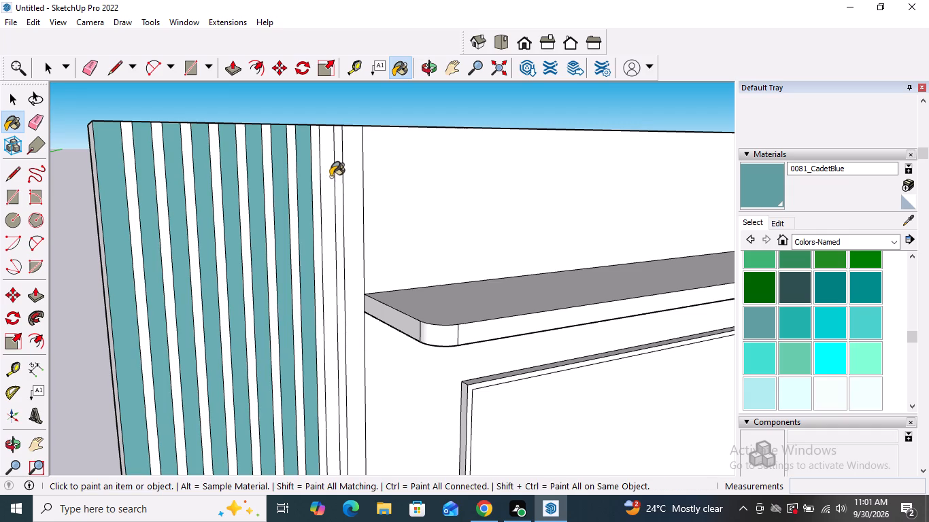
pyautogui.click(328, 174)
pyautogui.click(353, 160)
pyautogui.scroll(-2, 178, 171)
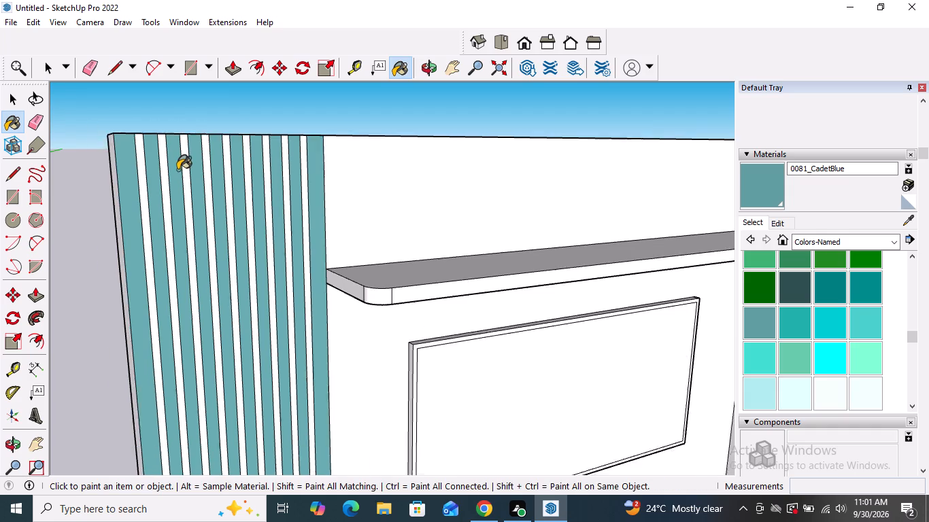
pyautogui.scroll(-7, 178, 170)
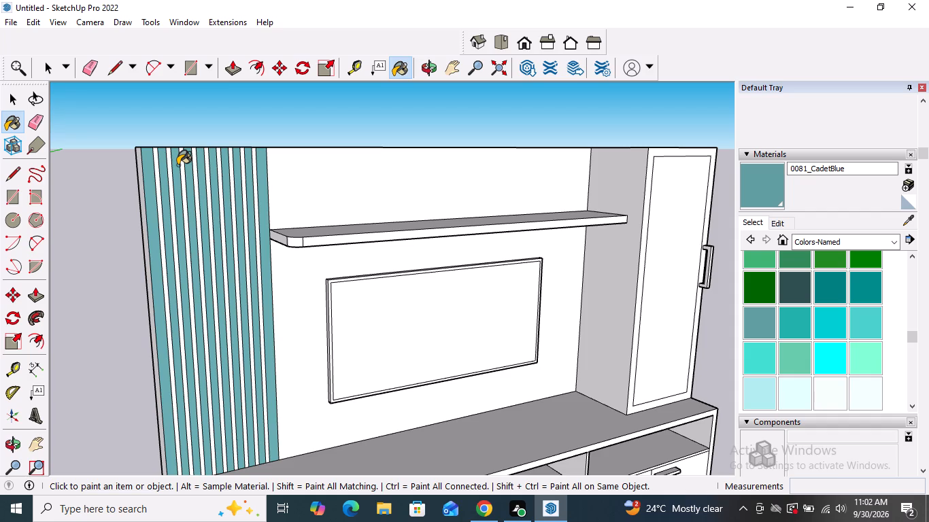
# Paint the wall shelf's end face, rounded corner and long front edge with 0081_CadetBlue.
pyautogui.scroll(3, 292, 243)
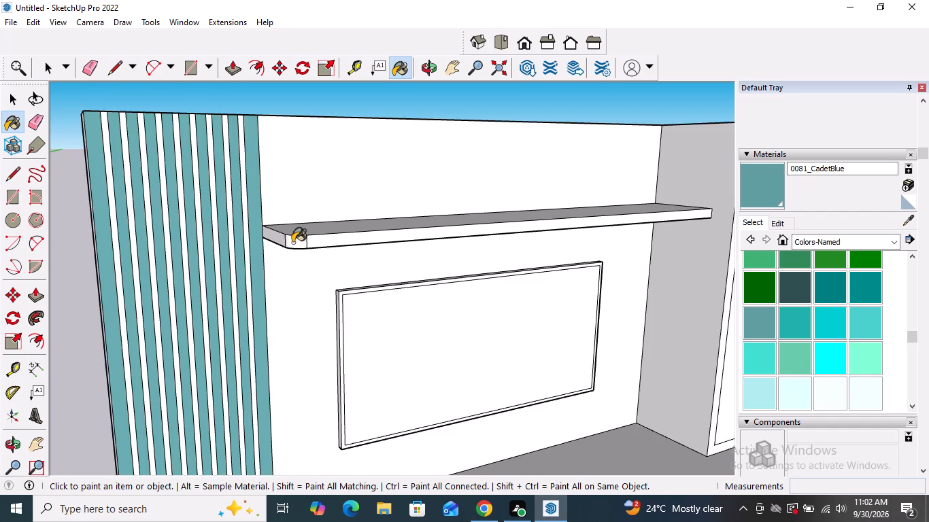
pyautogui.scroll(7, 280, 237)
pyautogui.click(276, 237)
pyautogui.moveTo(307, 249); pyautogui.dragTo(314, 250)
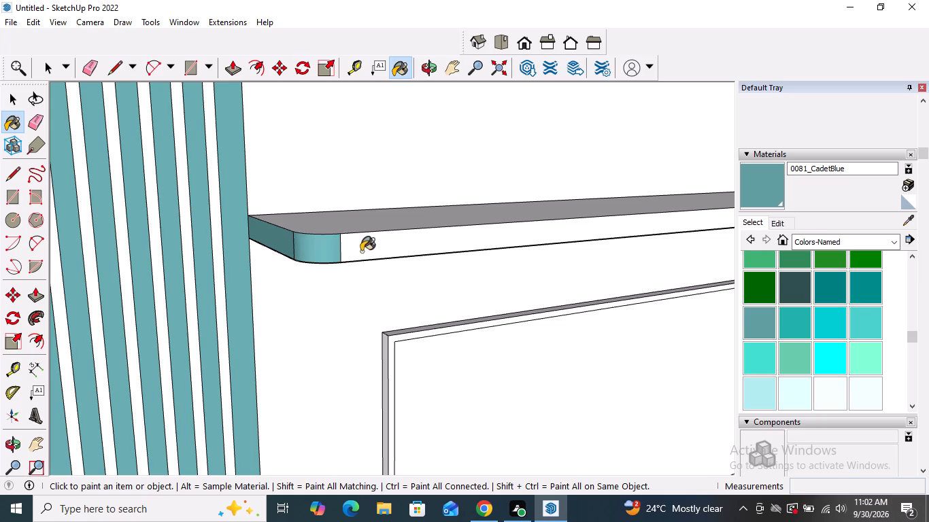
pyautogui.click(361, 247)
pyautogui.scroll(-10, 187, 245)
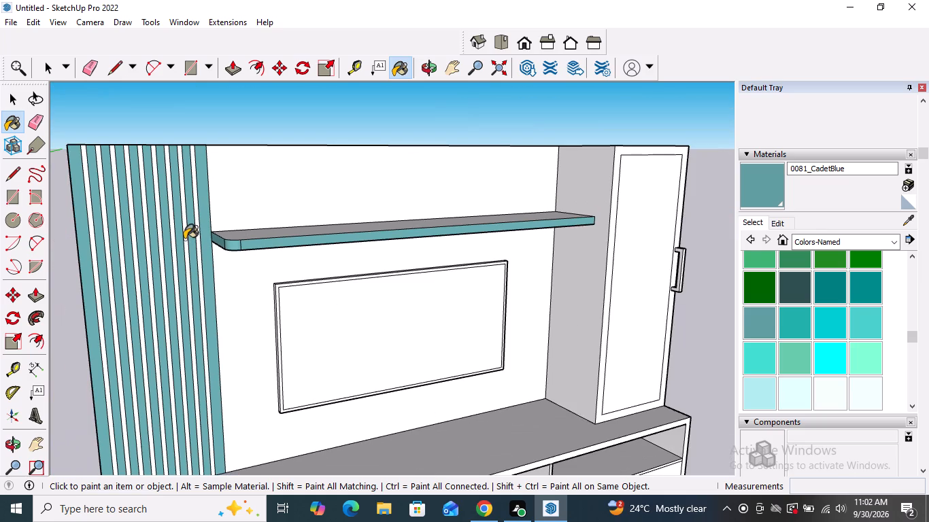
# Paint the tall side box's inner side face and the frame around its door with 0081_CadetBlue.
pyautogui.click(564, 179)
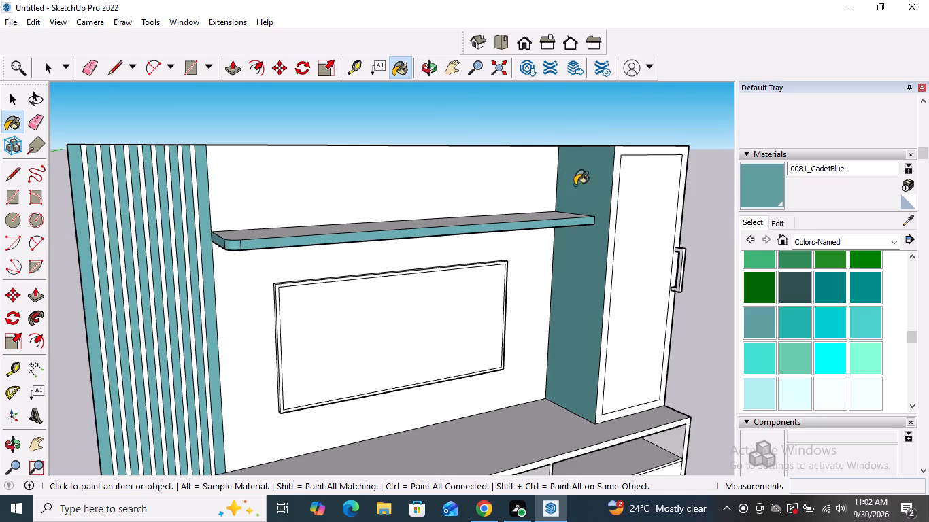
pyautogui.scroll(3, 712, 206)
pyautogui.scroll(3, 676, 134)
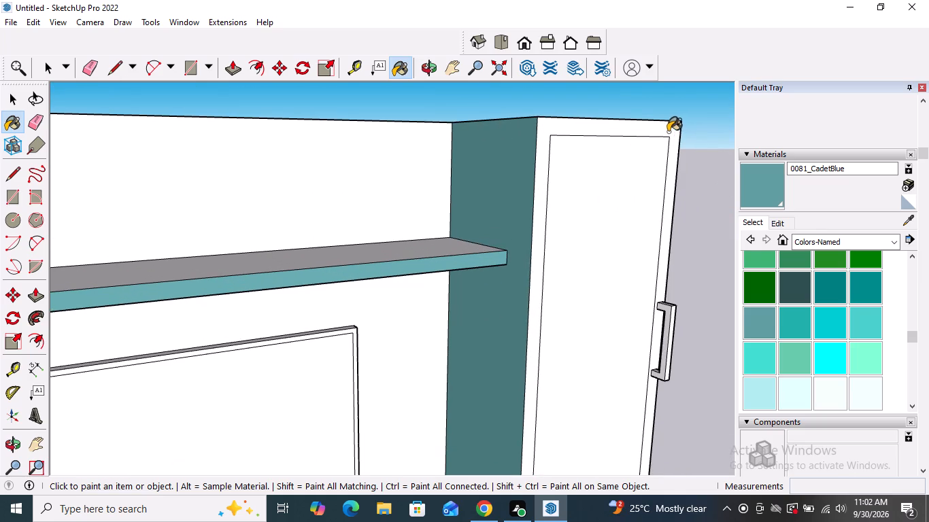
pyautogui.click(660, 129)
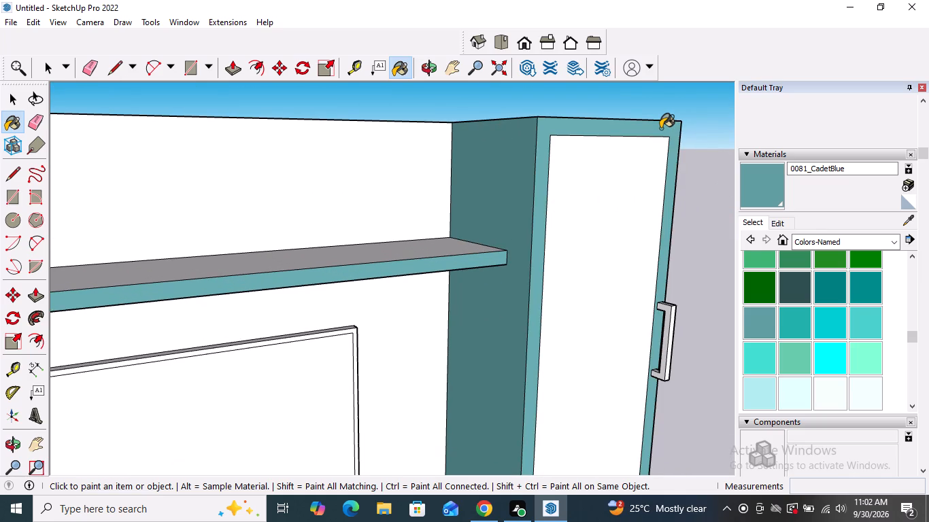
pyautogui.scroll(-6, 660, 128)
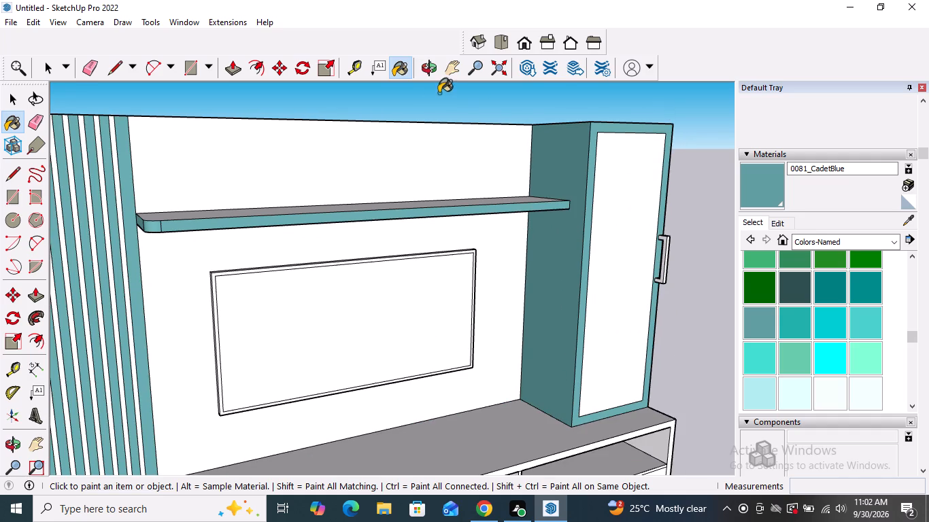
pyautogui.scroll(-5, 419, 116)
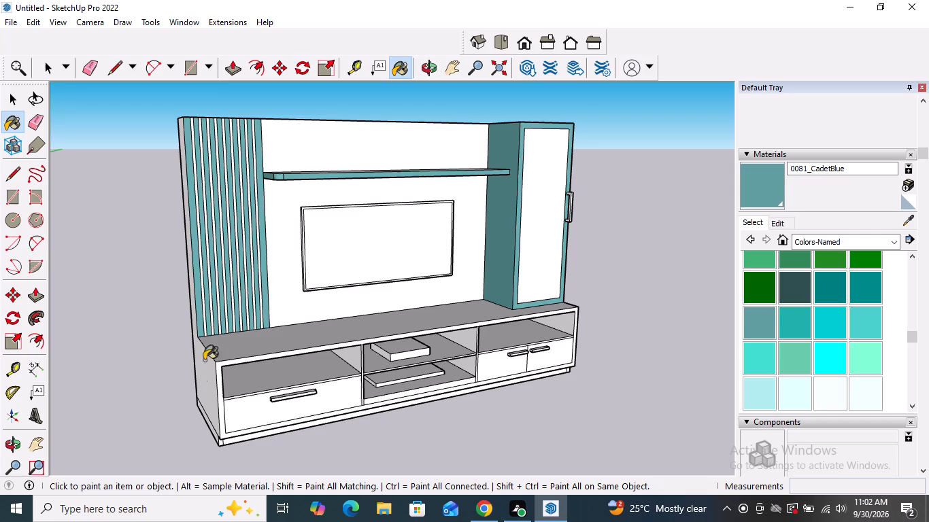
# Paint the outer end face of the lower box and back panel, beside the stripes, with 0081_CadetBlue.
pyautogui.scroll(-3, 207, 345)
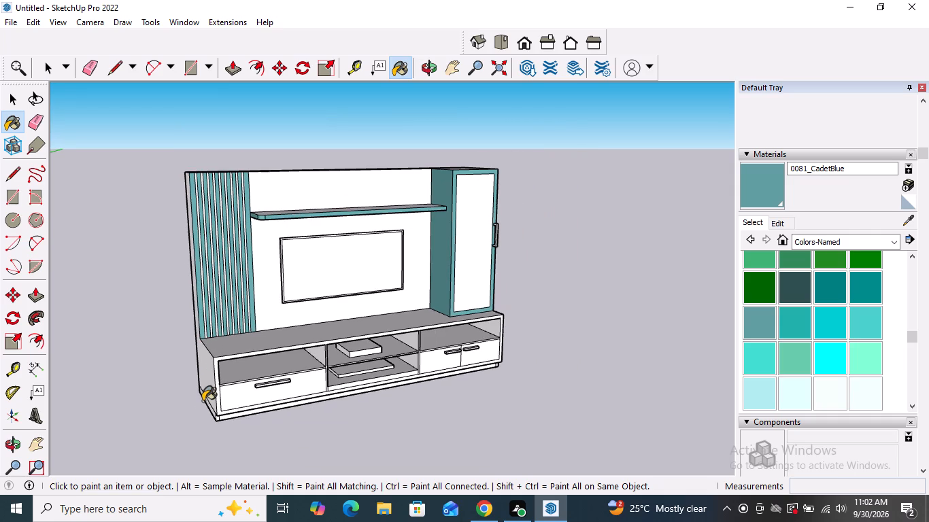
pyautogui.press('space')
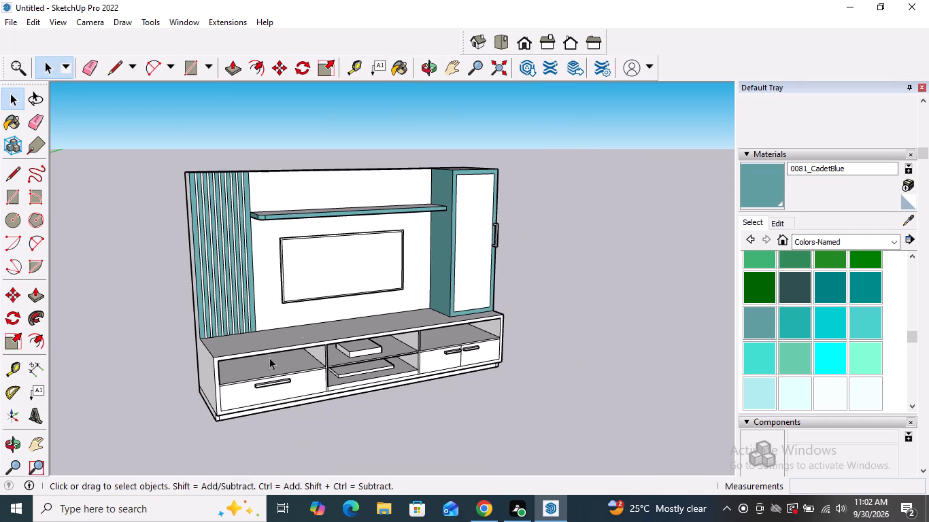
pyautogui.scroll(3, 283, 347)
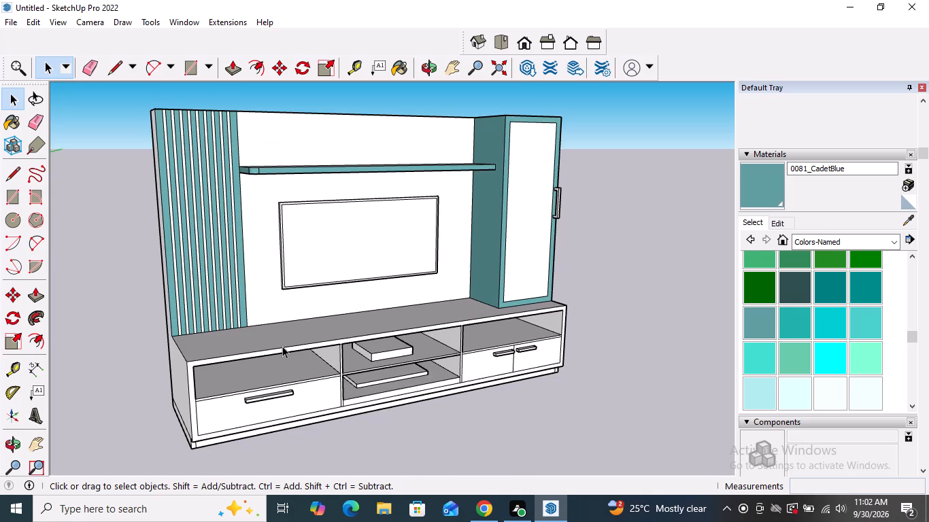
pyautogui.scroll(6, 156, 370)
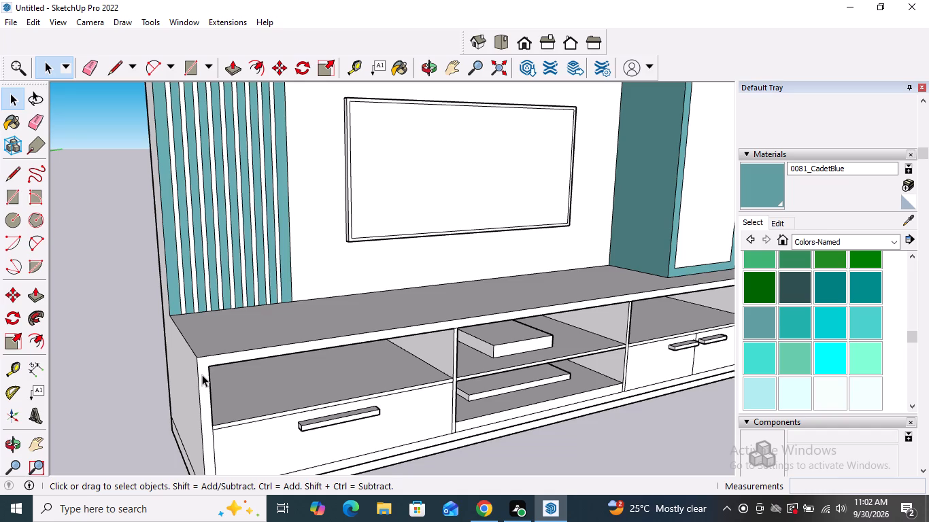
pyautogui.scroll(-2, 249, 286)
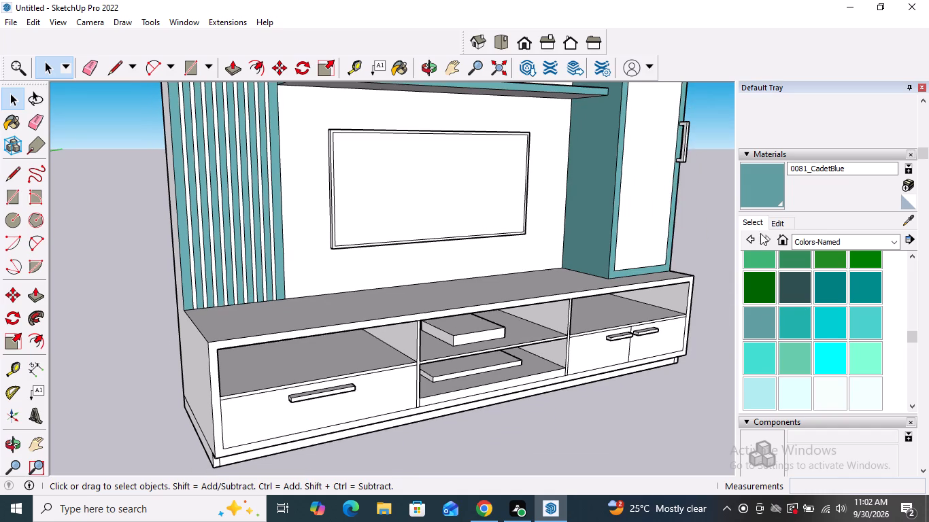
pyautogui.click(768, 184)
pyautogui.scroll(3, 171, 363)
pyautogui.click(200, 355)
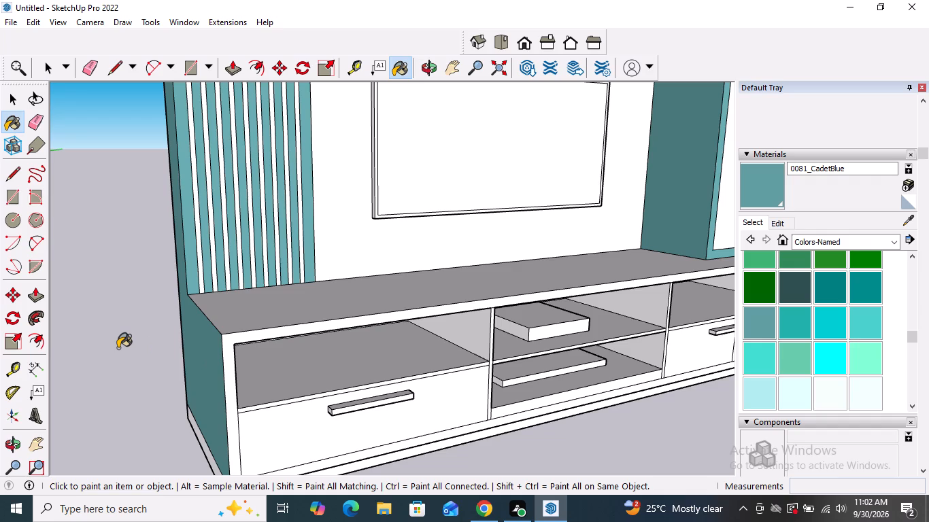
# Draw a line about 1 1/16" long across the lower box's front frame, from the opening's upper corner to the outer edge beside the stripes.
pyautogui.press('space')
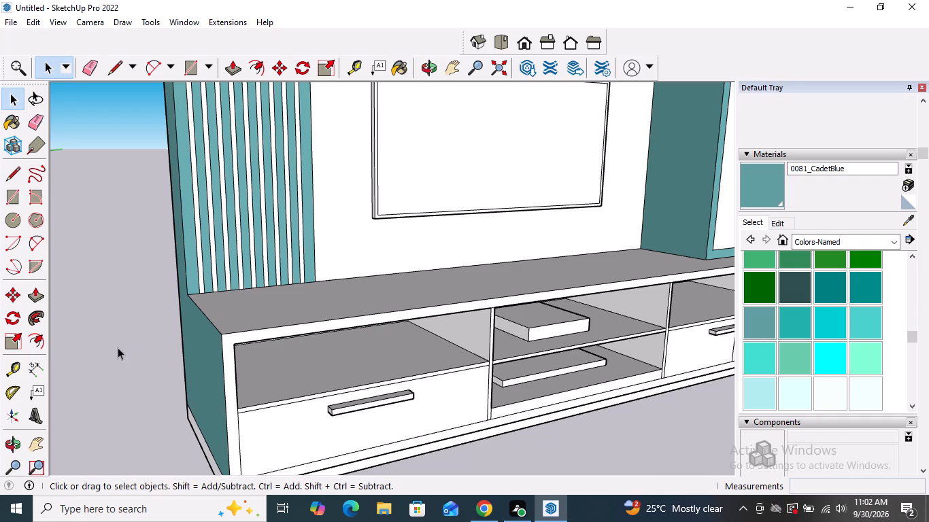
pyautogui.click(16, 181)
pyautogui.scroll(7, 251, 355)
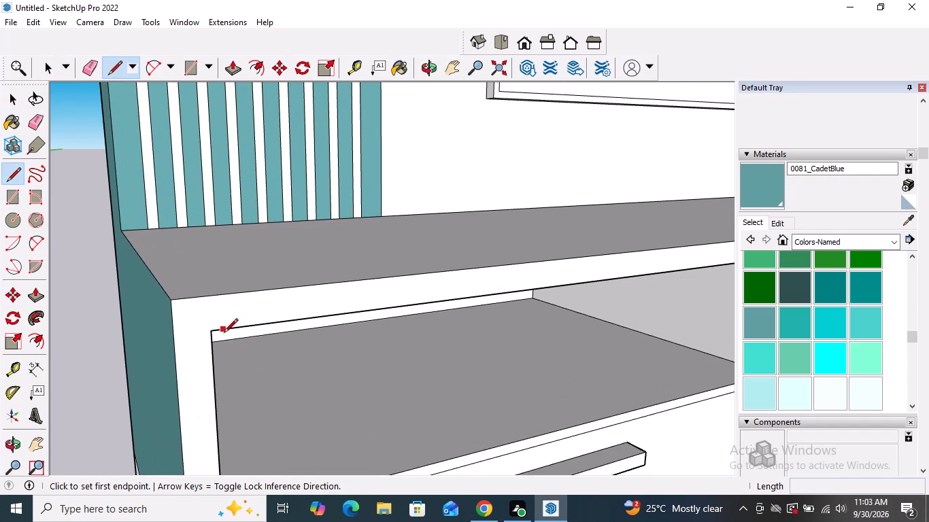
pyautogui.click(210, 331)
pyautogui.click(171, 336)
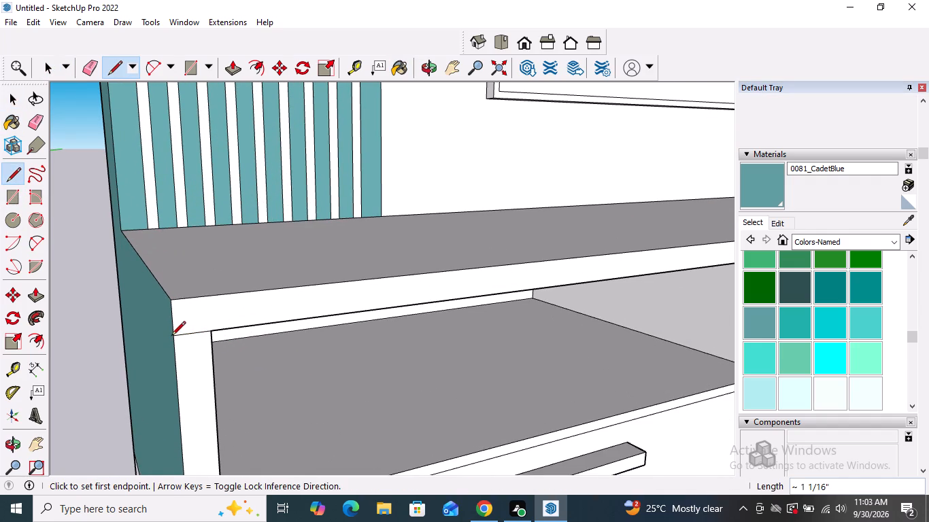
pyautogui.press('space')
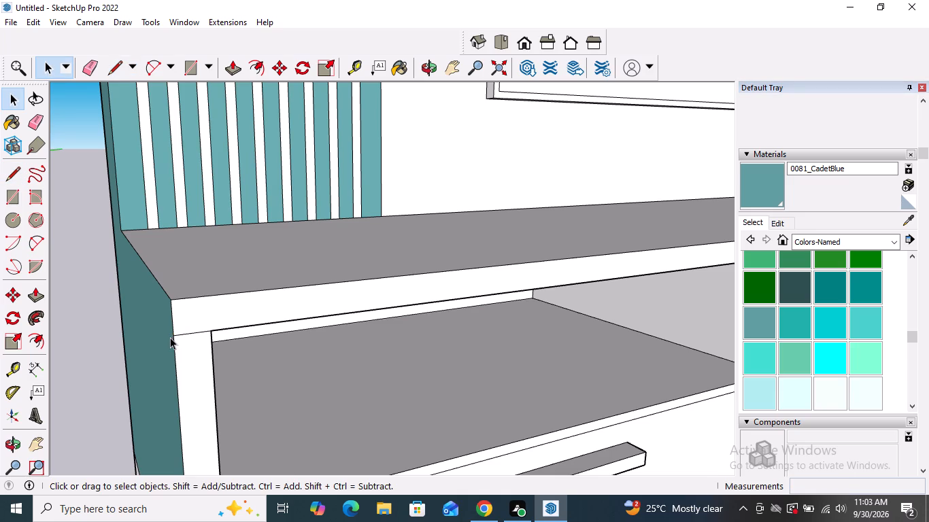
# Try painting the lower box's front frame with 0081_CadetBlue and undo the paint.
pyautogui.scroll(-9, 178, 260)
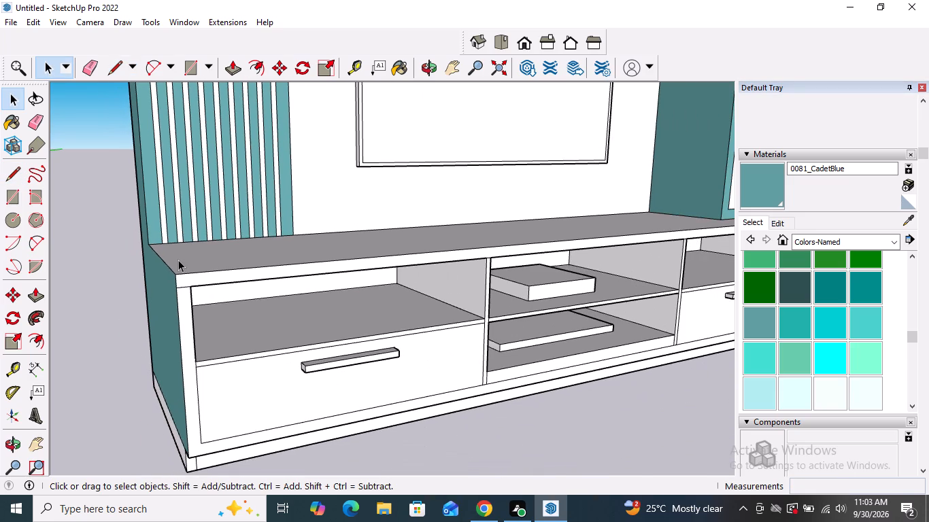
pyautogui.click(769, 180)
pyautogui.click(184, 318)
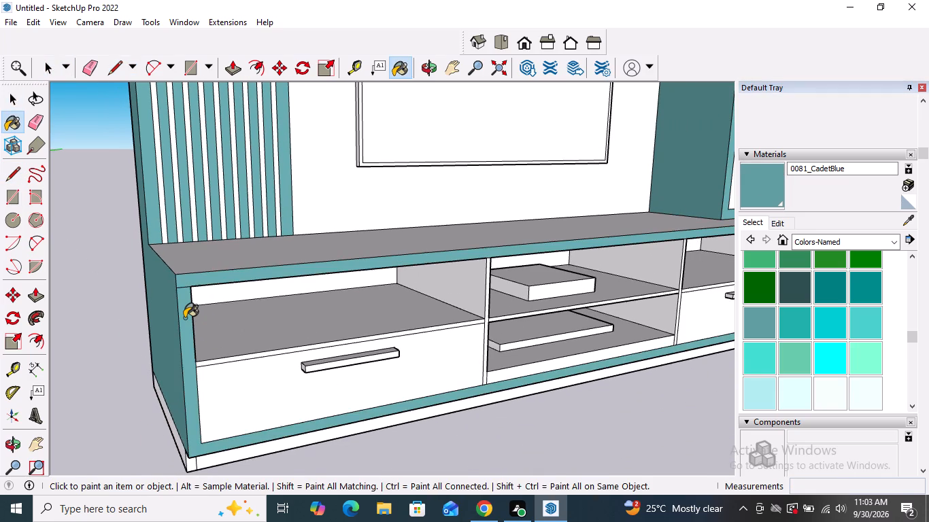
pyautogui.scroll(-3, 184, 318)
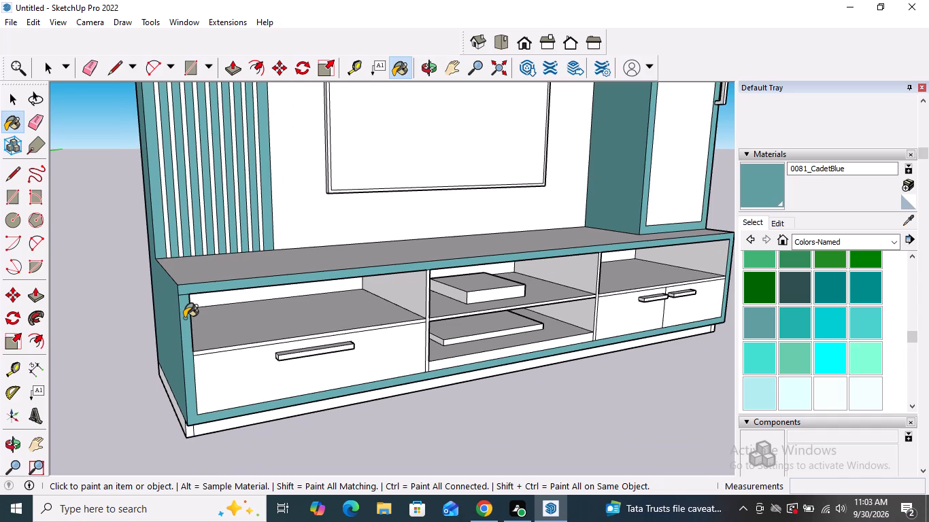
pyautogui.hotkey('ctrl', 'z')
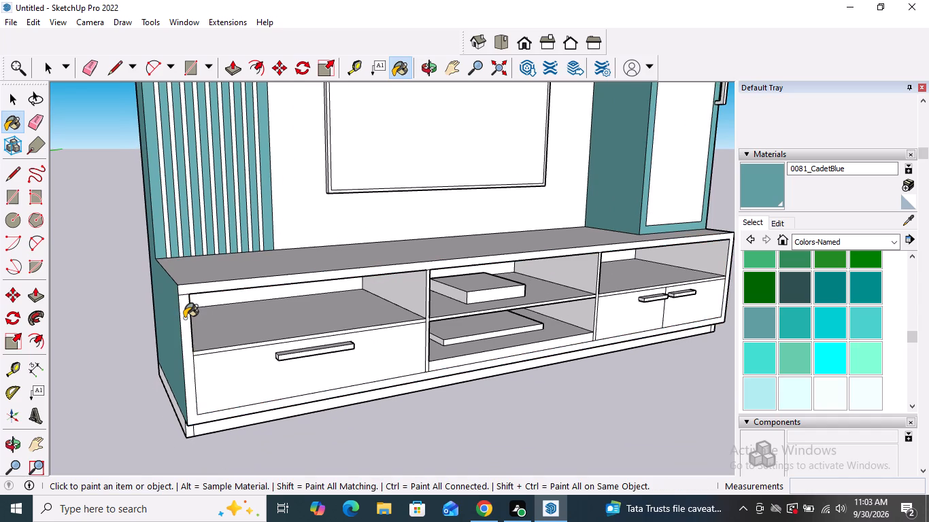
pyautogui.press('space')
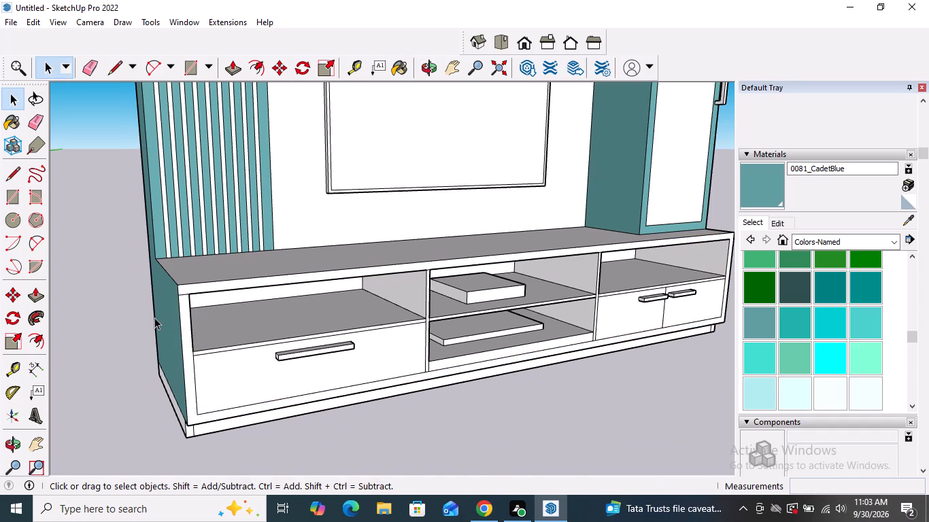
# Draw a line about 1 1/16" long from the opening's upper corner to the frame's outer edge, below the tall side box.
pyautogui.scroll(-3, 154, 317)
pyautogui.scroll(8, 624, 249)
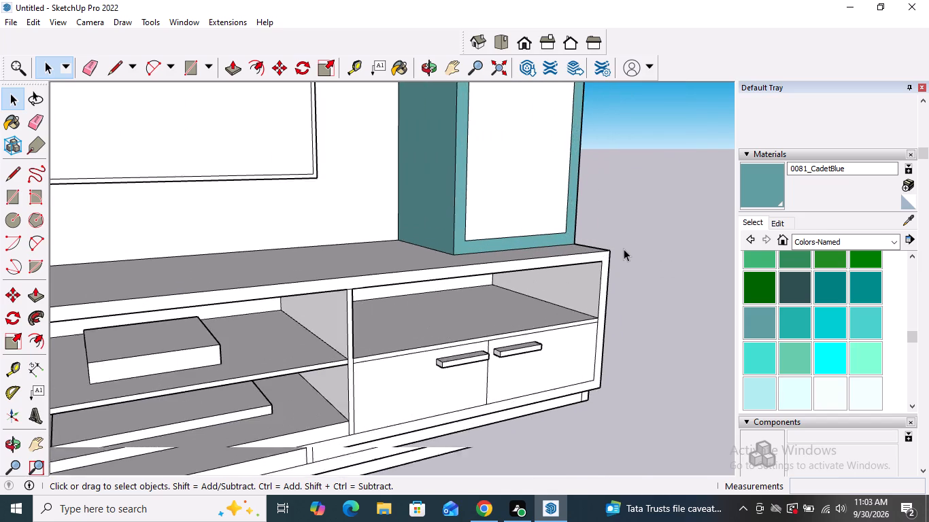
pyautogui.scroll(7, 624, 249)
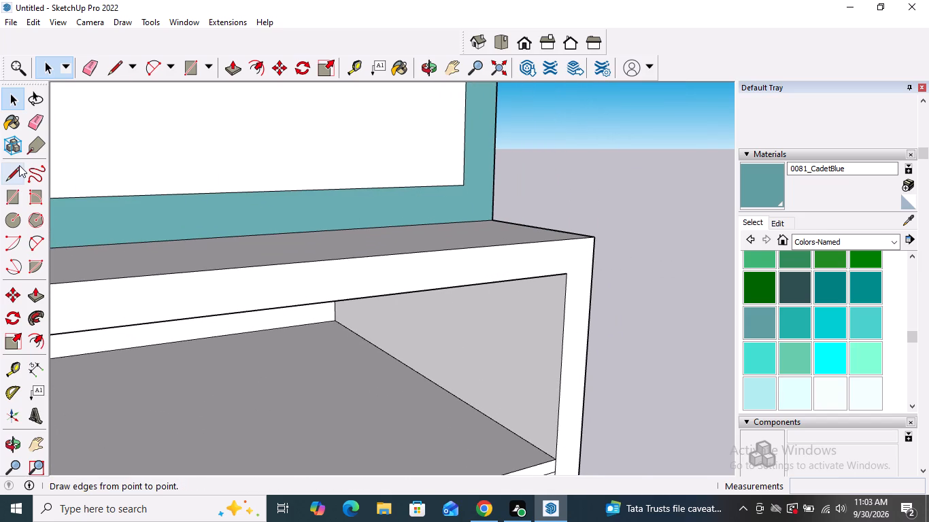
pyautogui.click(19, 167)
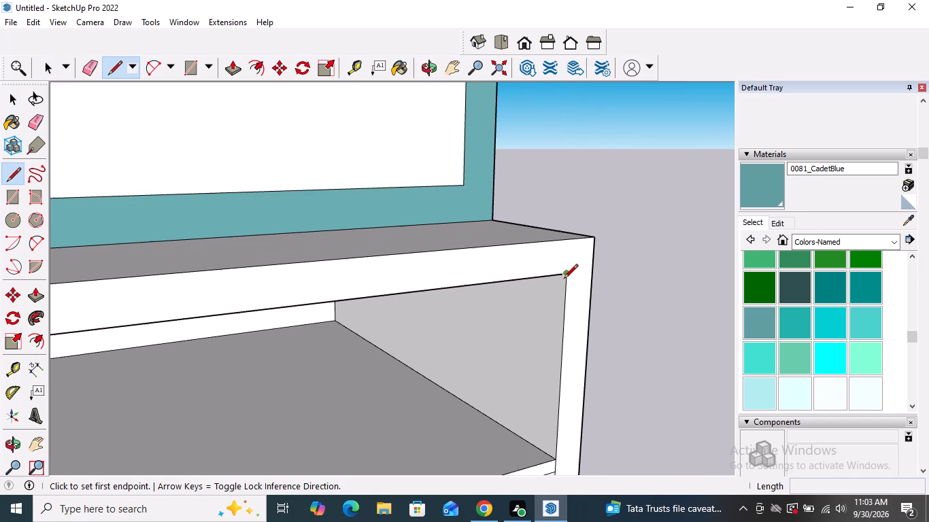
pyautogui.click(564, 275)
pyautogui.click(589, 271)
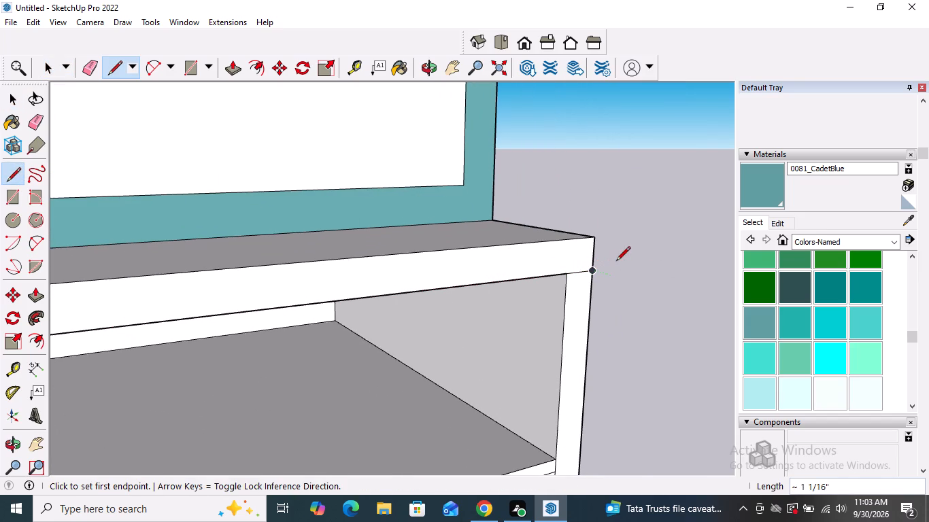
pyautogui.press('space')
# Paint the side and bottom strips of the lower box's front frame with 0081_CadetBlue, leaving out the top strip.
pyautogui.scroll(-6, 722, 213)
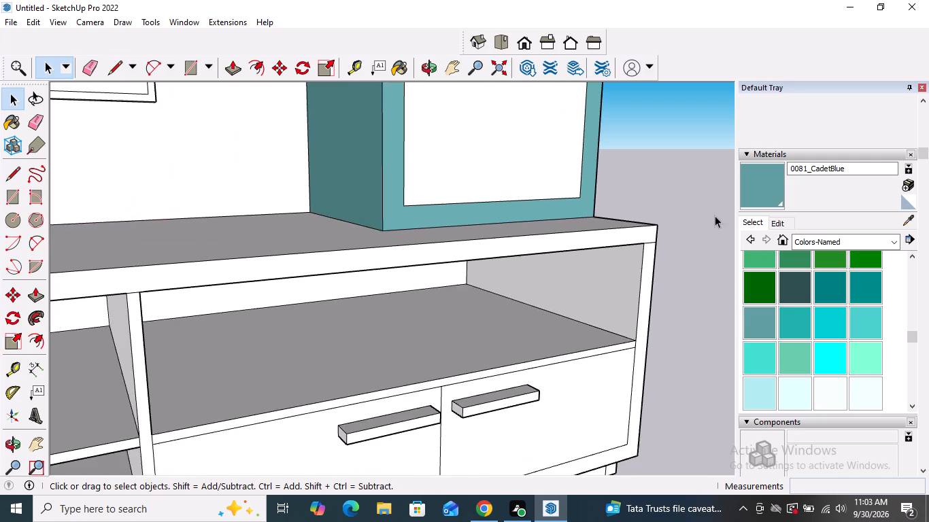
pyautogui.scroll(-11, 714, 216)
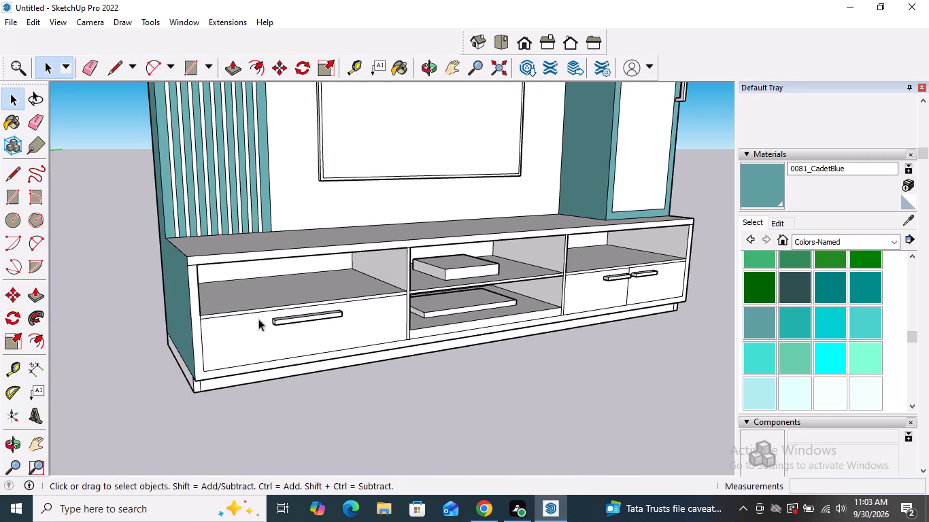
pyautogui.click(765, 193)
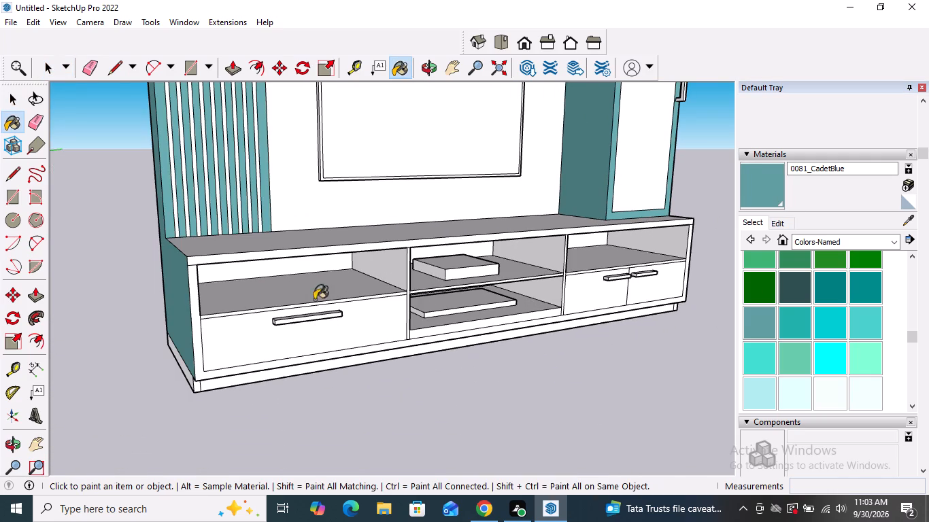
pyautogui.scroll(4, 224, 315)
pyautogui.click(175, 290)
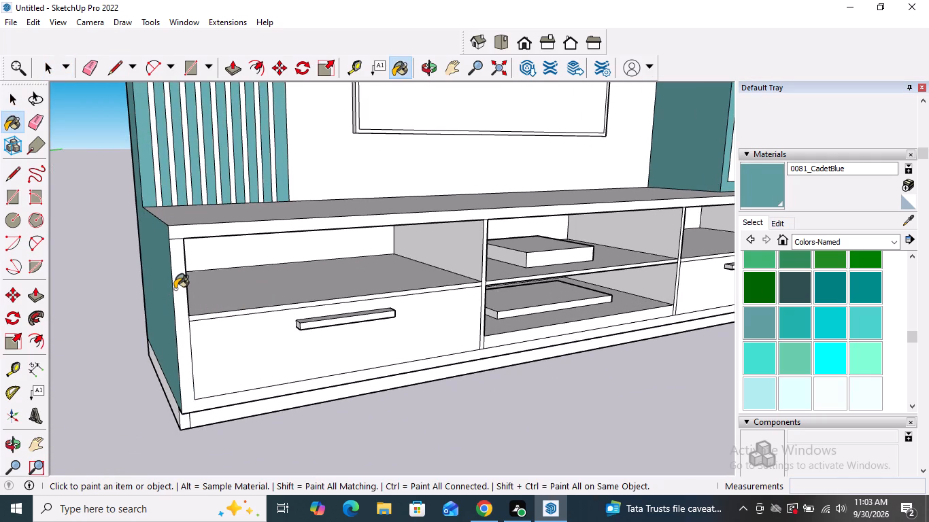
pyautogui.scroll(-7, 175, 289)
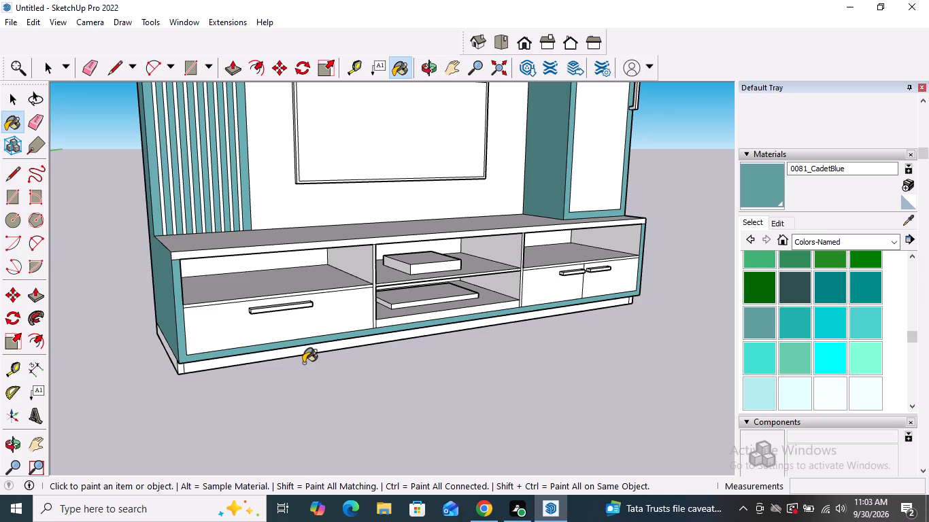
# Paint the plinth's front face, corner strips and both end faces under the lower box with 0081_CadetBlue.
pyautogui.scroll(3, 180, 385)
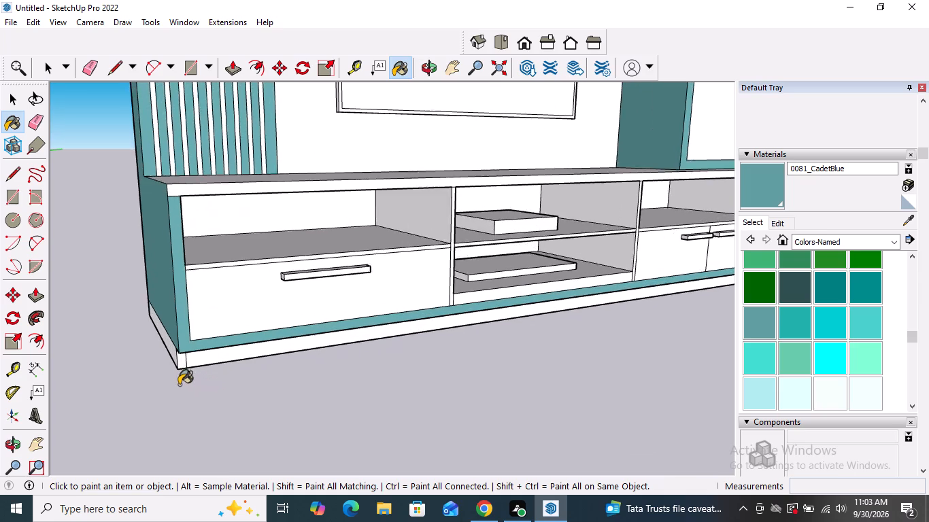
pyautogui.scroll(6, 179, 385)
pyautogui.moveTo(179, 375); pyautogui.dragTo(275, 345, button='middle')
pyautogui.click(280, 309)
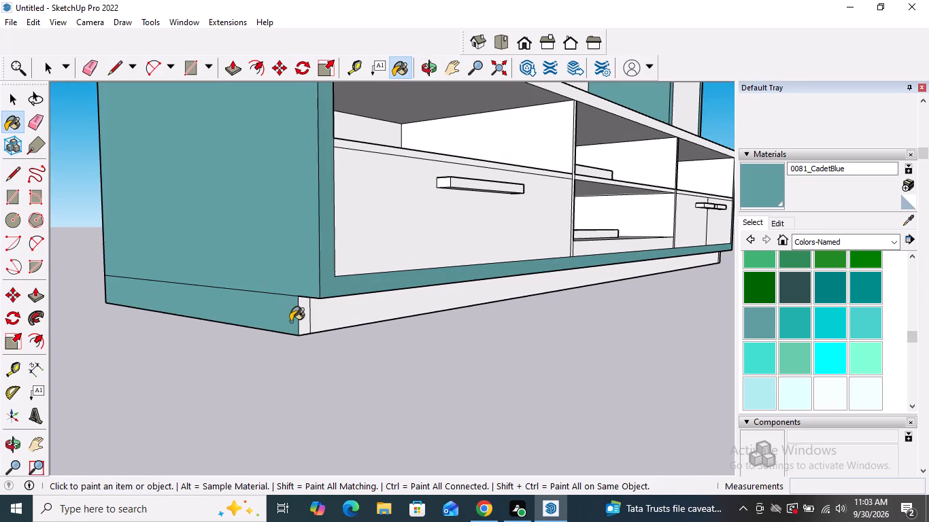
pyautogui.click(304, 319)
pyautogui.click(322, 317)
pyautogui.scroll(-9, 231, 355)
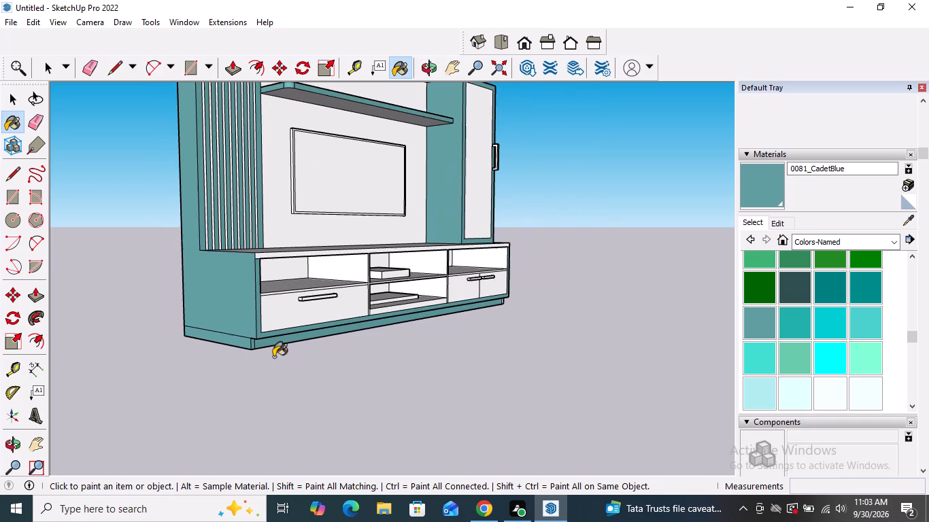
pyautogui.moveTo(554, 309); pyautogui.dragTo(197, 328, button='middle')
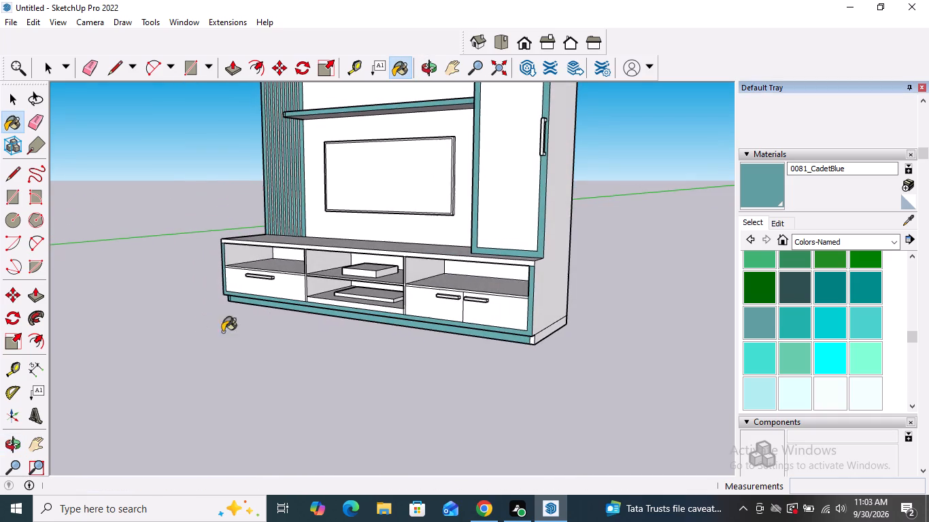
pyautogui.scroll(13, 552, 342)
pyautogui.click(519, 339)
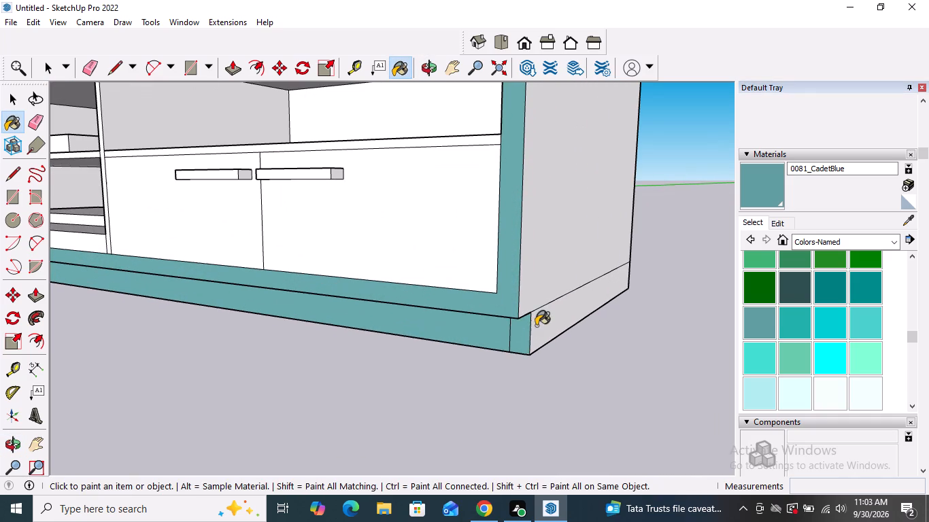
pyautogui.click(536, 324)
# Paint the outer side face of the tall side box and lower box with 0081_CadetBlue.
pyautogui.scroll(-10, 539, 357)
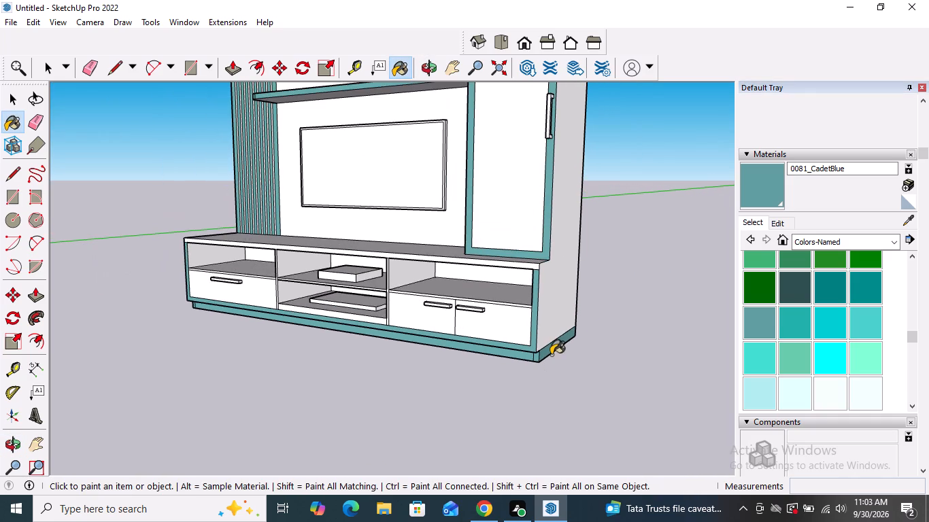
pyautogui.click(547, 314)
pyautogui.scroll(-4, 547, 394)
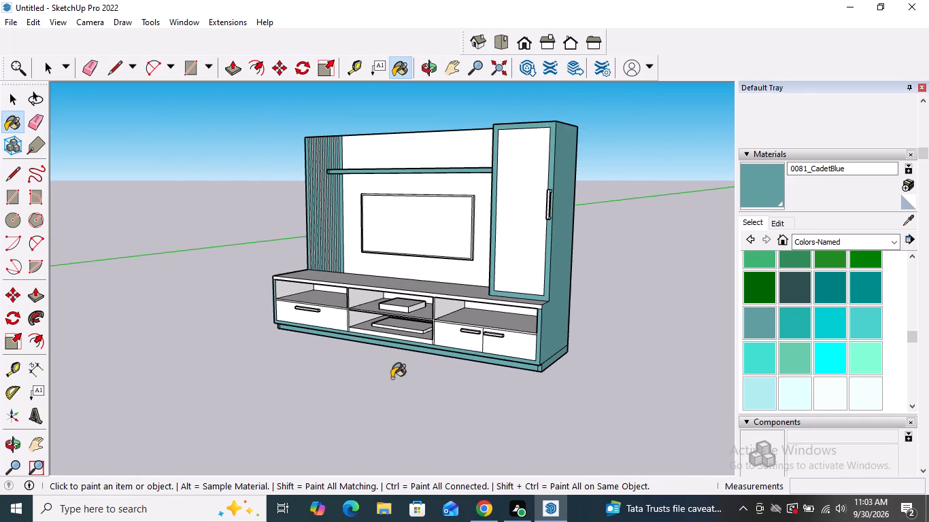
# Paint the side face and front edge of the divider between the wide drawer compartment and the middle shelves with 0081_CadetBlue.
pyautogui.moveTo(392, 378); pyautogui.dragTo(669, 383, button='middle')
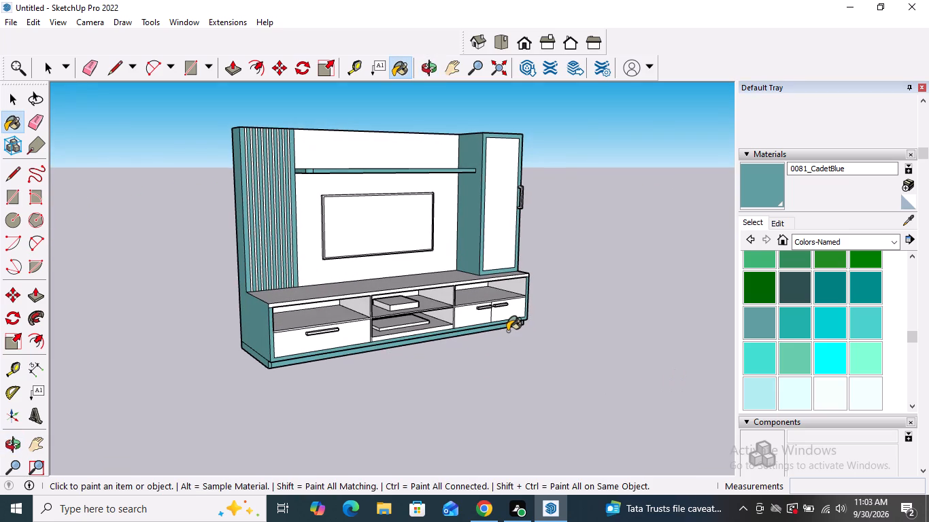
pyautogui.scroll(13, 405, 321)
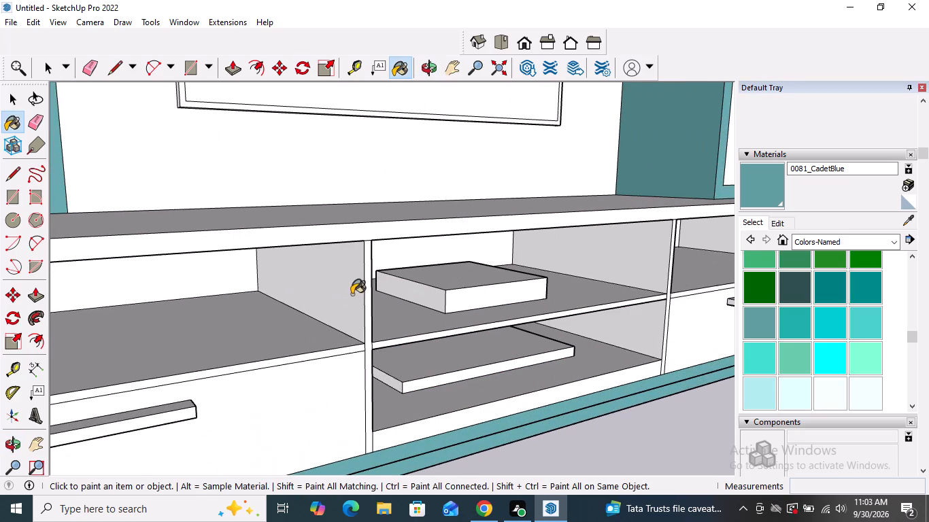
pyautogui.click(352, 294)
pyautogui.click(367, 283)
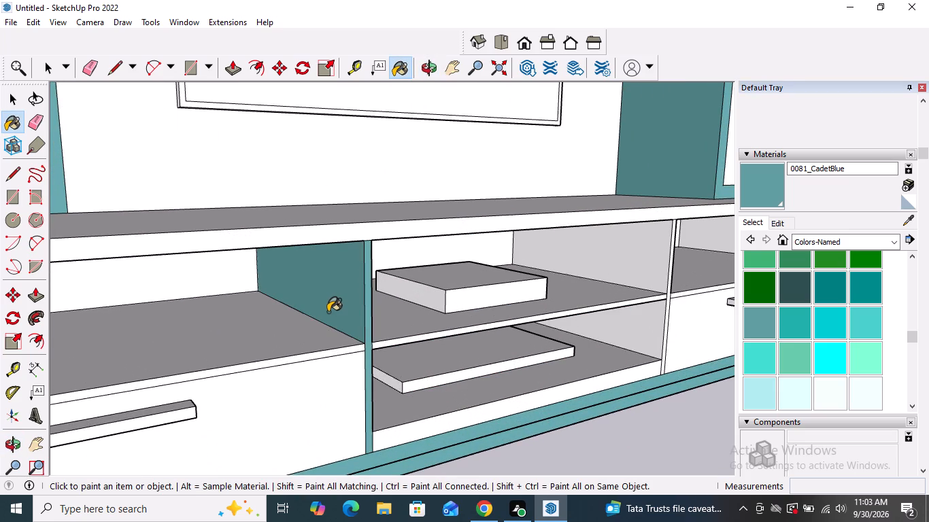
pyautogui.scroll(-7, 328, 312)
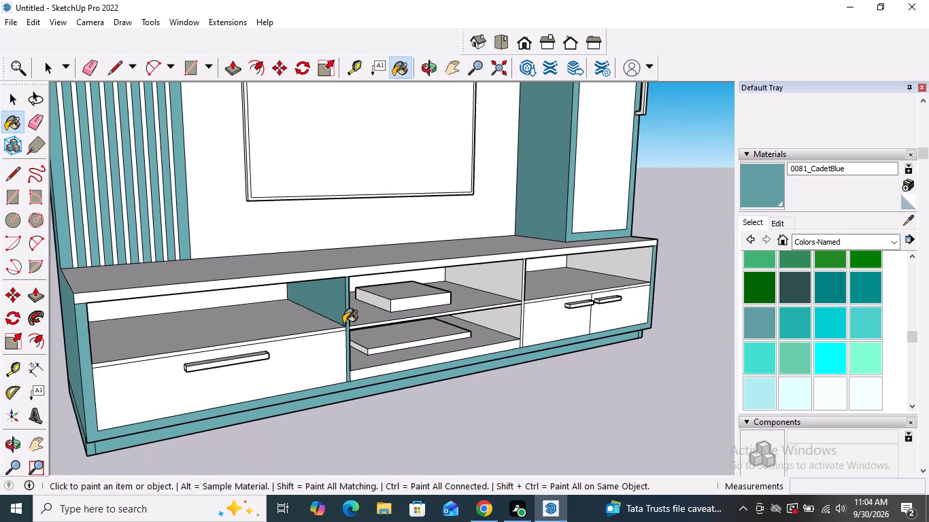
# Paint the middle compartment's inner side faces, floor, bottom front strip, shelf front edge and the second divider's front edge with 0081_CadetBlue.
pyautogui.scroll(4, 509, 293)
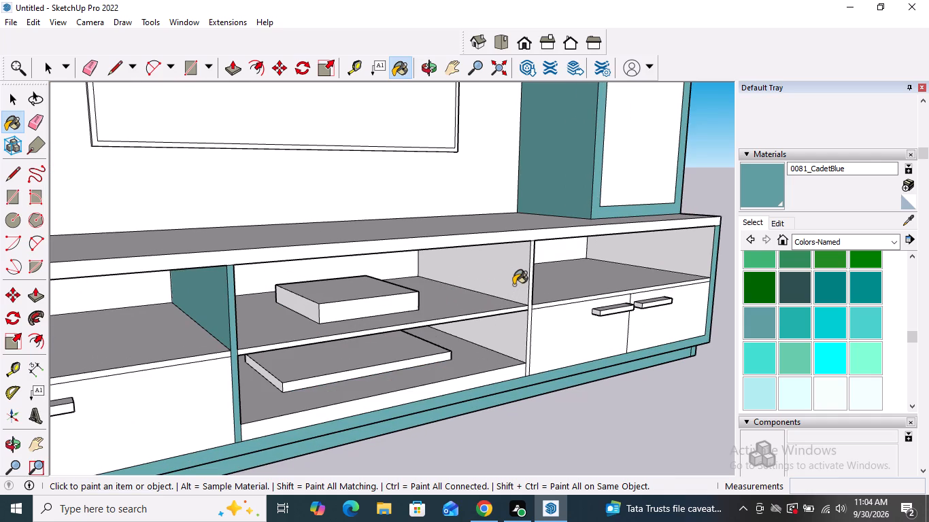
pyautogui.click(513, 285)
pyautogui.click(520, 336)
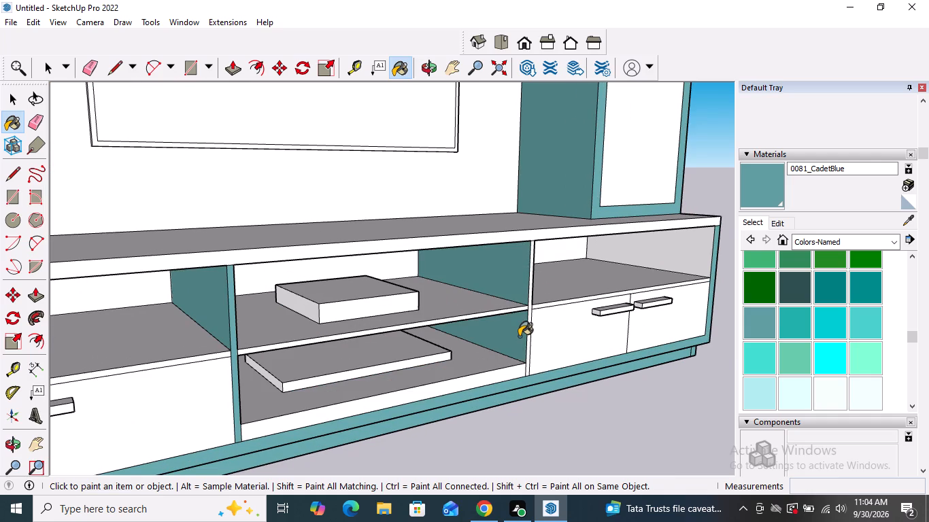
pyautogui.moveTo(519, 336); pyautogui.dragTo(458, 341, button='middle')
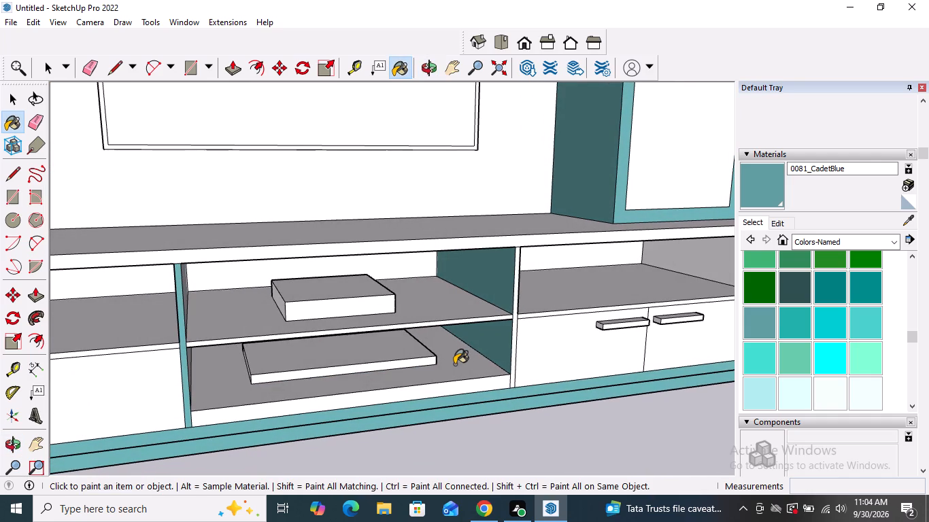
pyautogui.click(454, 364)
pyautogui.click(457, 383)
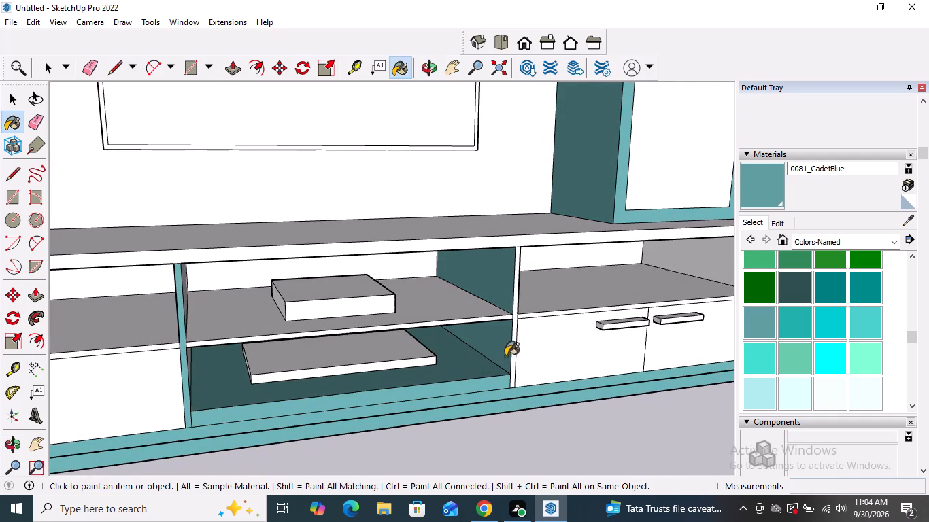
pyautogui.click(513, 344)
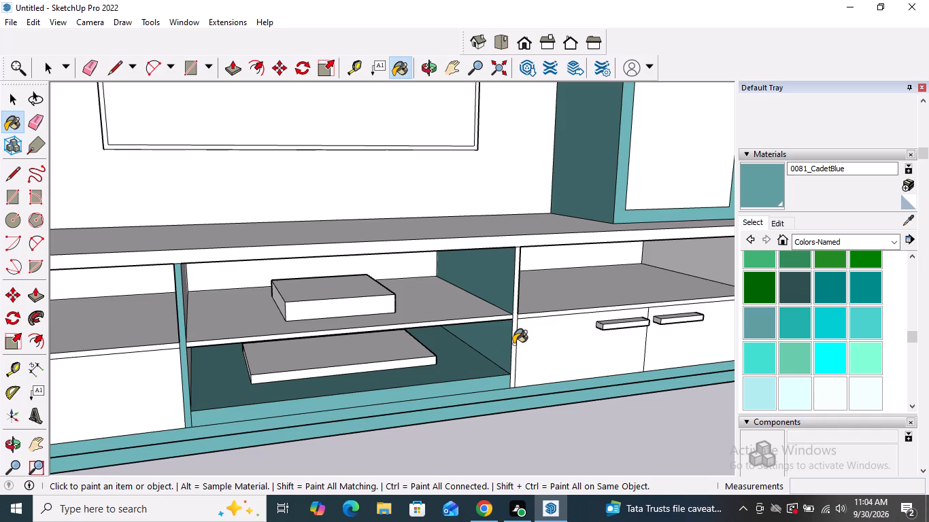
pyautogui.click(494, 317)
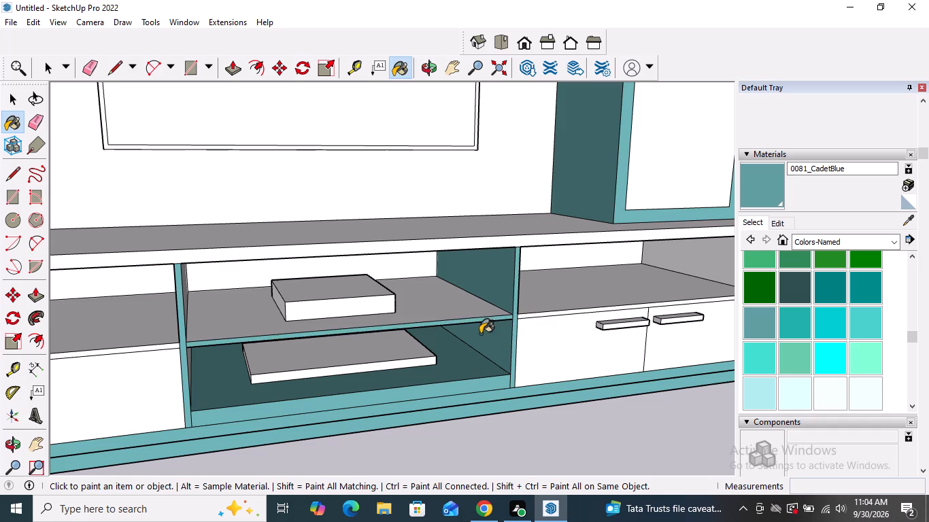
pyautogui.moveTo(477, 336); pyautogui.dragTo(381, 269, button='middle')
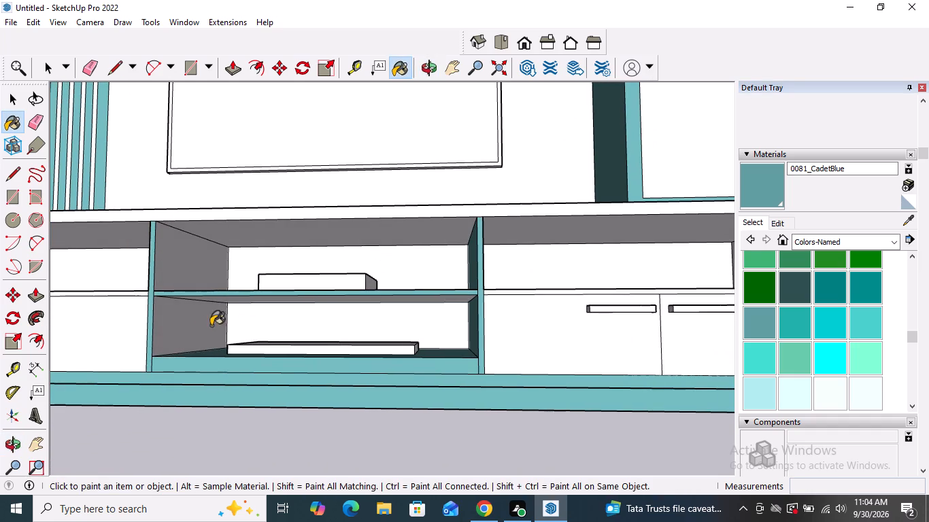
pyautogui.click(182, 336)
pyautogui.click(188, 275)
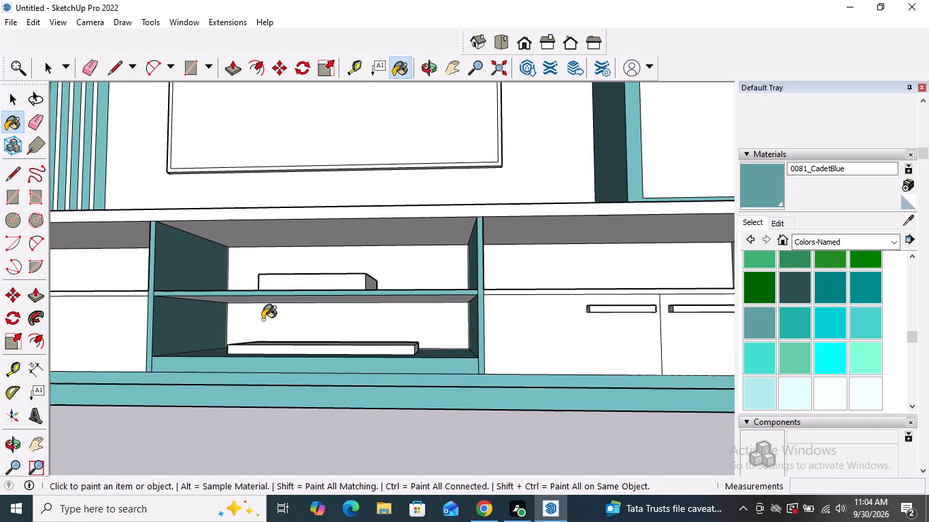
# Paint the inner face of the end wall in the open compartment above the two small doors with 0081_CadetBlue.
pyautogui.scroll(-6, 301, 341)
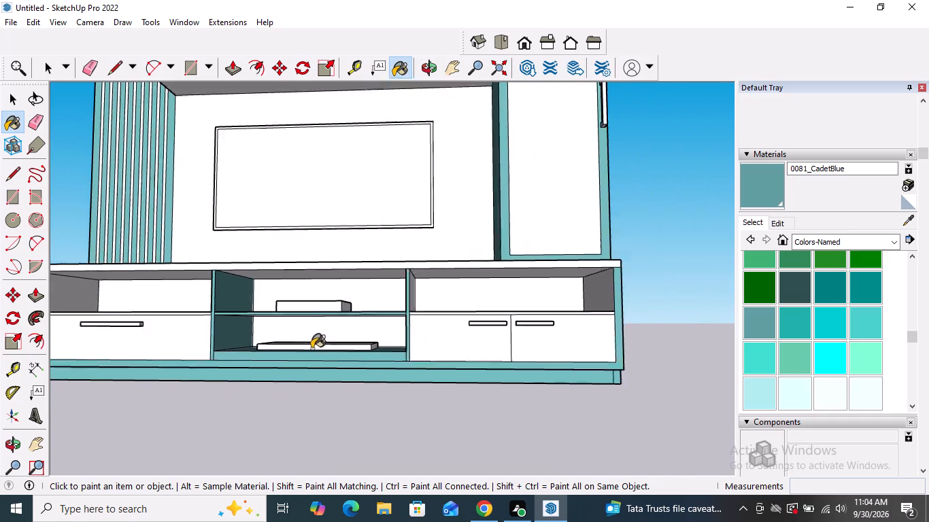
pyautogui.scroll(-5, 311, 349)
pyautogui.moveTo(242, 346); pyautogui.dragTo(434, 421, button='middle')
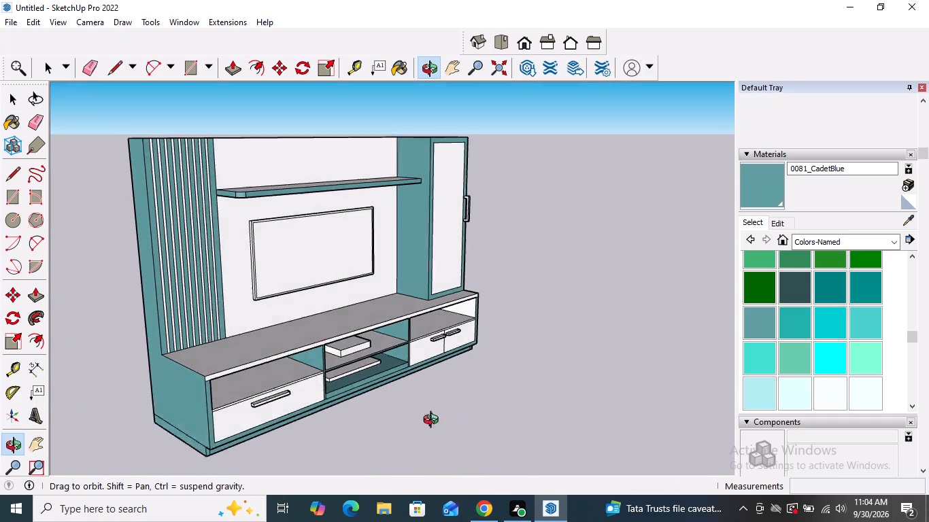
pyautogui.moveTo(434, 421); pyautogui.dragTo(405, 418, button='middle')
pyautogui.scroll(-4, 443, 313)
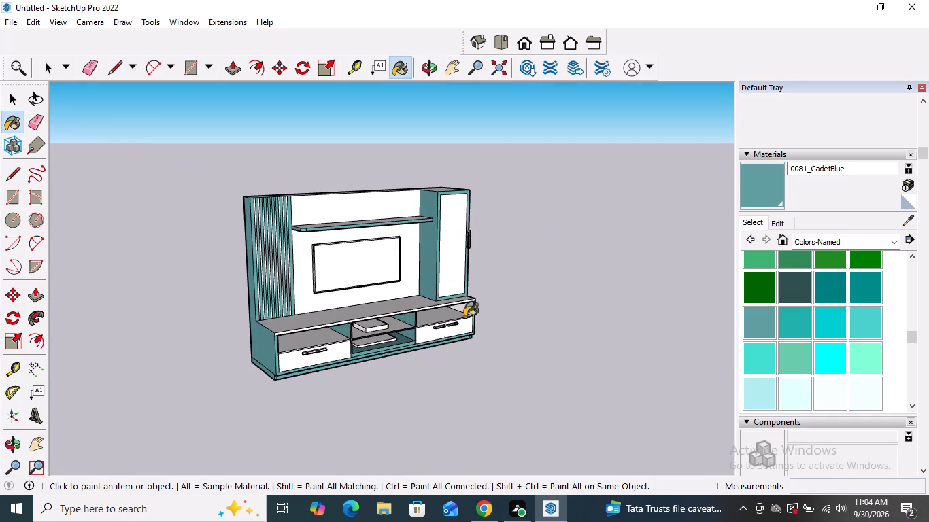
pyautogui.scroll(17, 479, 312)
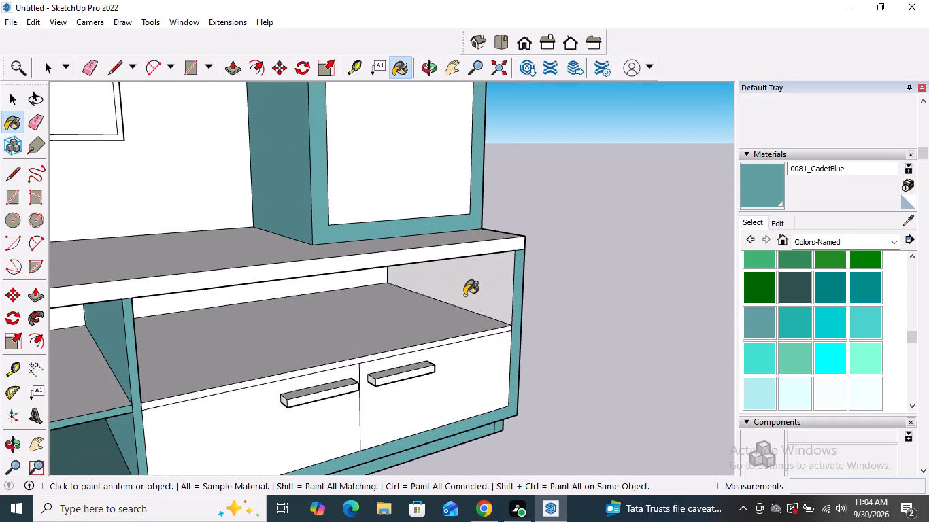
pyautogui.click(483, 279)
# Paint the inner face of the end wall in the open compartment above the wide drawer with 0081_CadetBlue.
pyautogui.scroll(-13, 622, 253)
pyautogui.scroll(-4, 579, 306)
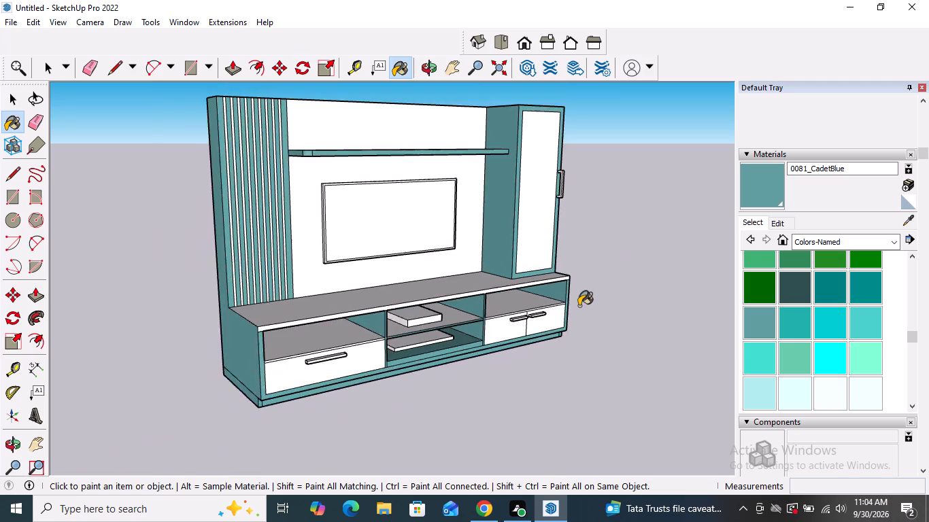
pyautogui.scroll(-4, 579, 306)
pyautogui.moveTo(584, 326); pyautogui.dragTo(349, 312, button='middle')
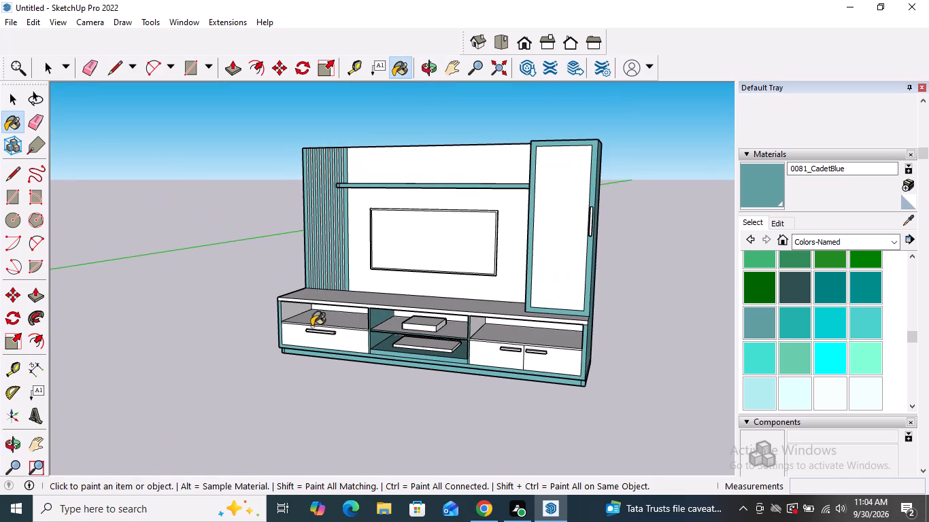
pyautogui.scroll(13, 308, 326)
pyautogui.click(282, 294)
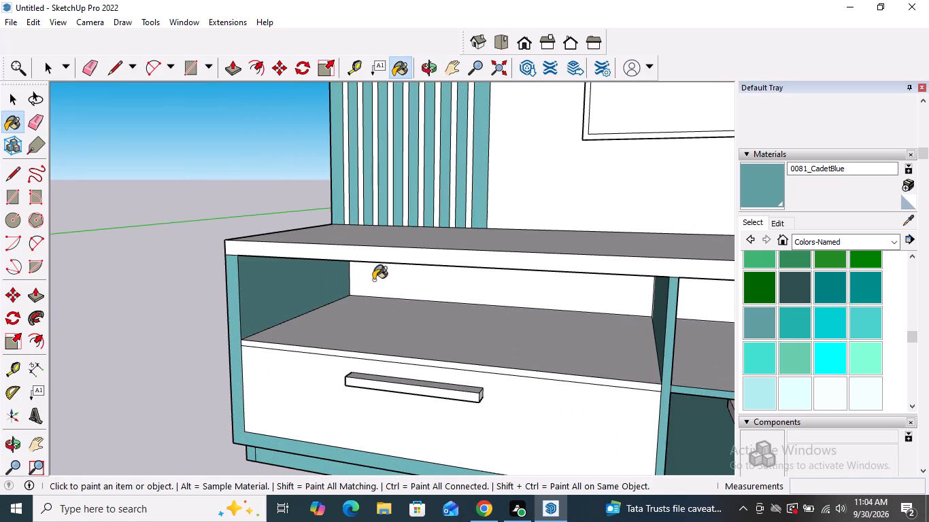
# Paint the TV's screen face with 0137_Black from the Colors-Named collection.
pyautogui.scroll(-11, 373, 280)
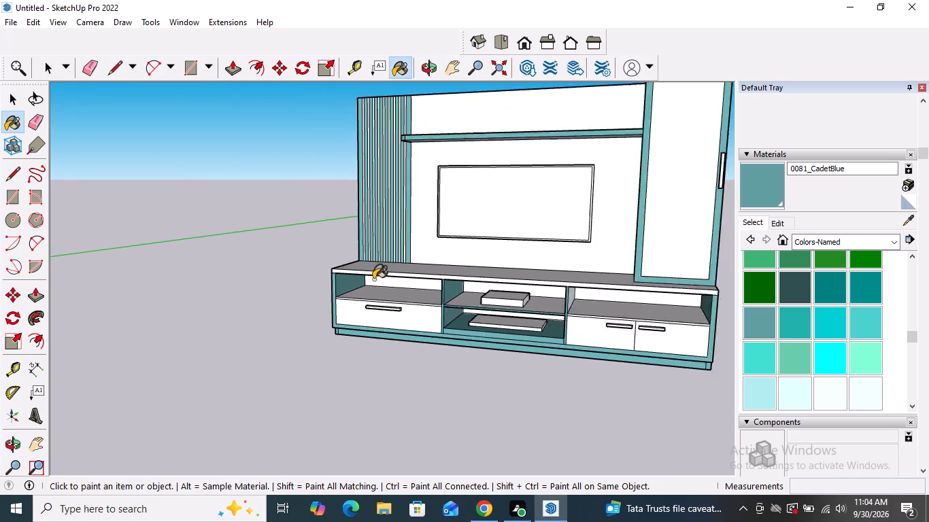
pyautogui.scroll(-6, 373, 279)
pyautogui.moveTo(298, 353); pyautogui.dragTo(535, 345, button='middle')
pyautogui.scroll(10, 462, 239)
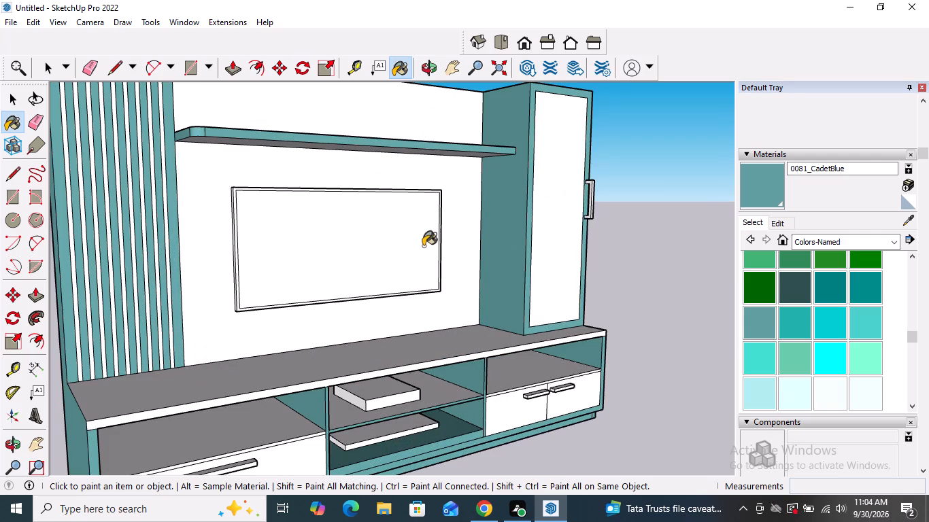
pyautogui.moveTo(424, 255); pyautogui.dragTo(407, 288, button='middle')
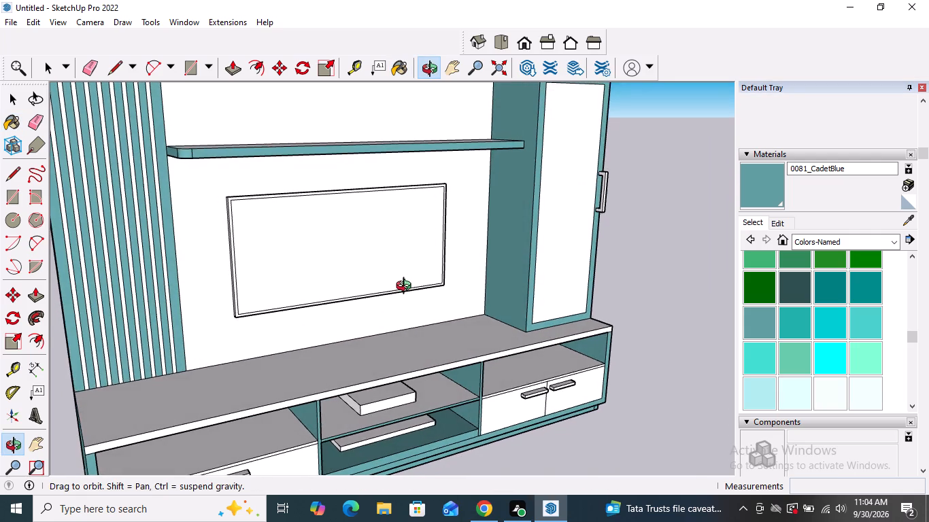
pyautogui.moveTo(407, 288); pyautogui.dragTo(409, 268, button='middle')
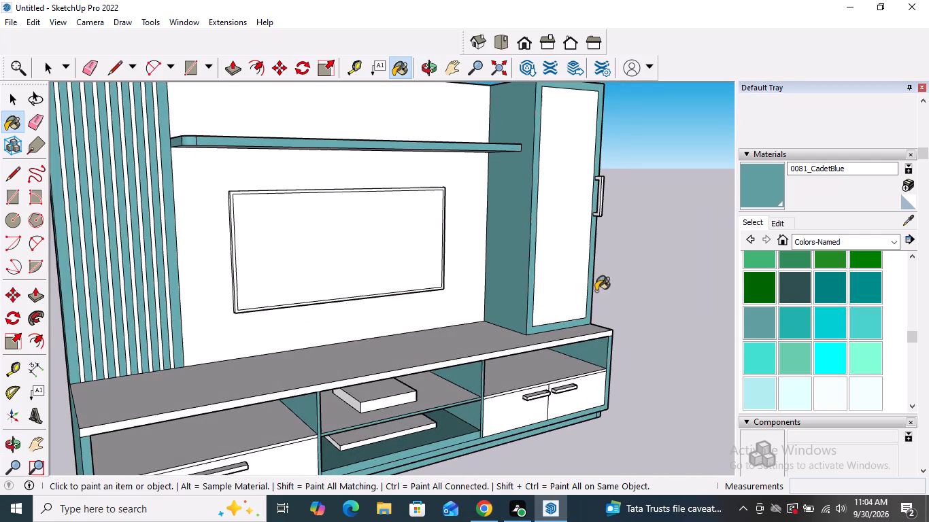
pyautogui.scroll(-8, 814, 324)
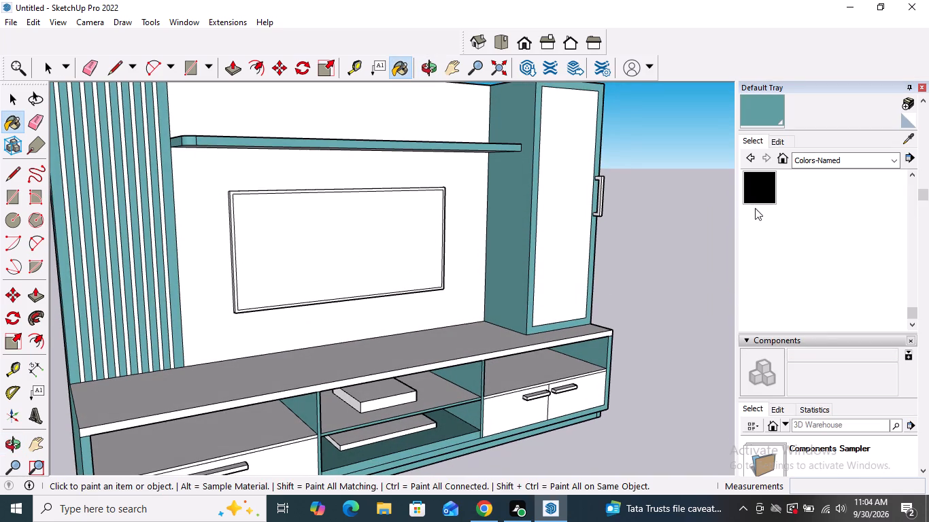
pyautogui.click(753, 186)
pyautogui.click(351, 243)
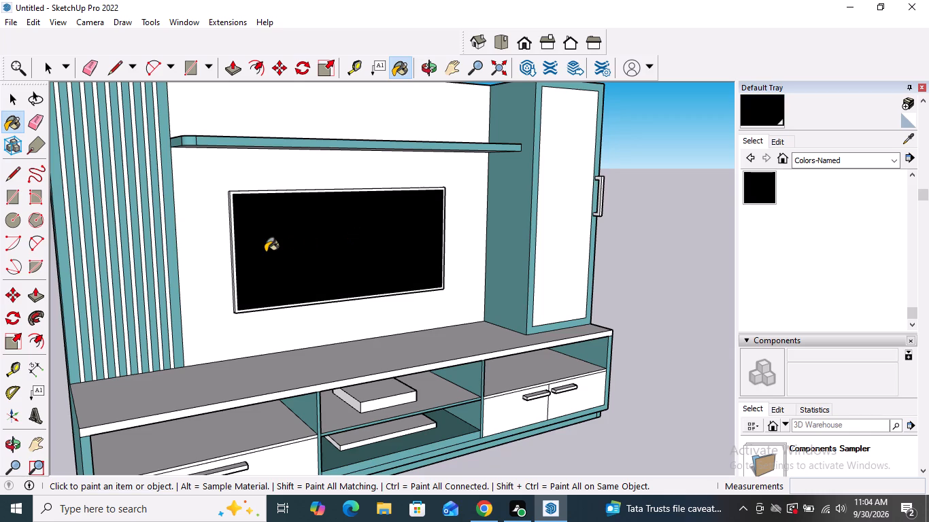
# Paint the TV's side edge facing the striped panel and its front border with 0137_Black.
pyautogui.scroll(8, 232, 222)
pyautogui.moveTo(229, 222); pyautogui.dragTo(274, 232, button='middle')
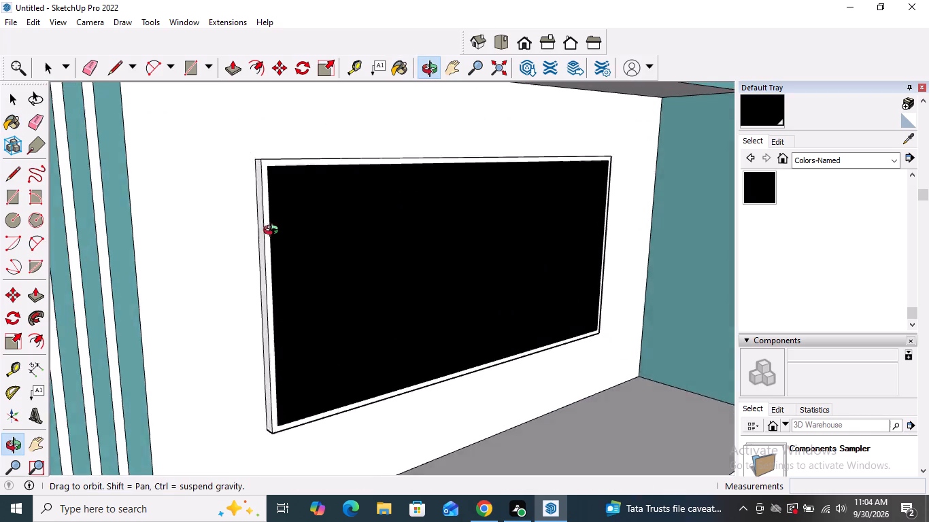
pyautogui.moveTo(274, 232); pyautogui.dragTo(305, 239, button='middle')
pyautogui.scroll(4, 308, 237)
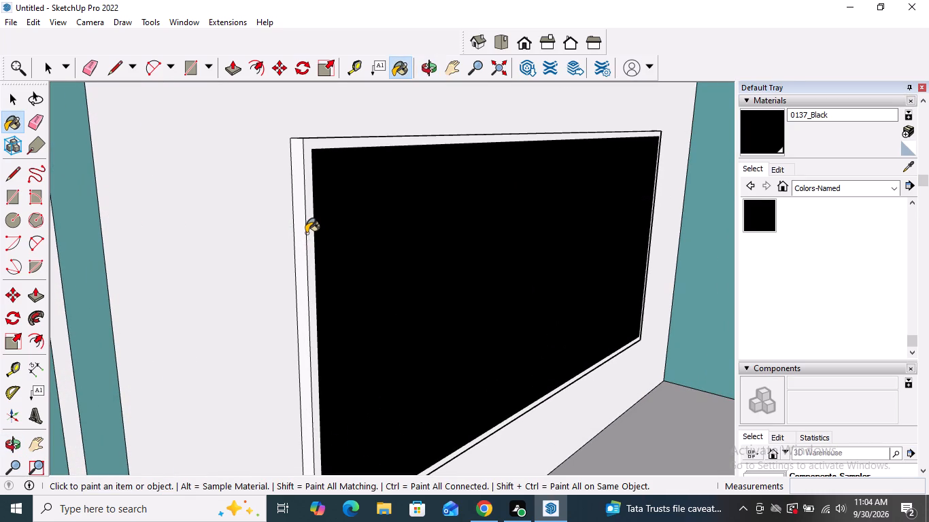
pyautogui.scroll(4, 306, 232)
pyautogui.click(307, 232)
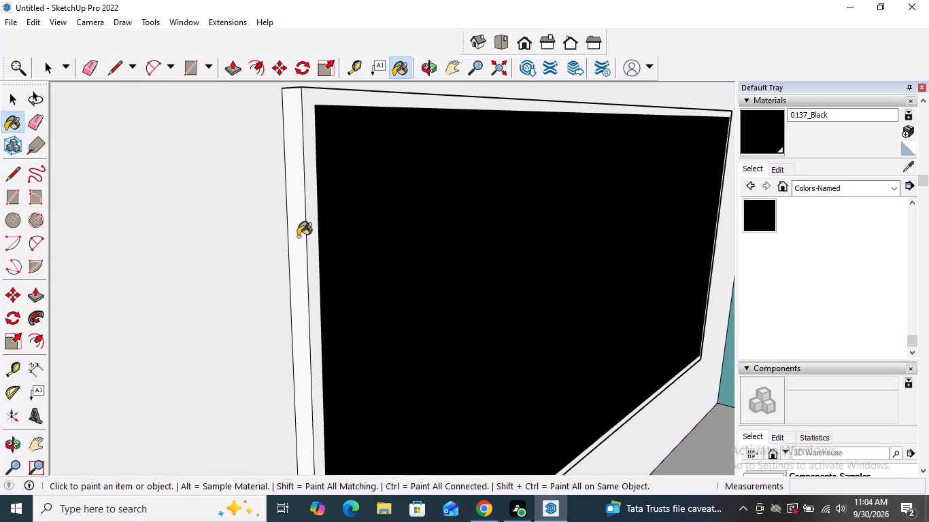
pyautogui.click(295, 237)
pyautogui.scroll(-8, 295, 237)
pyautogui.scroll(-4, 348, 257)
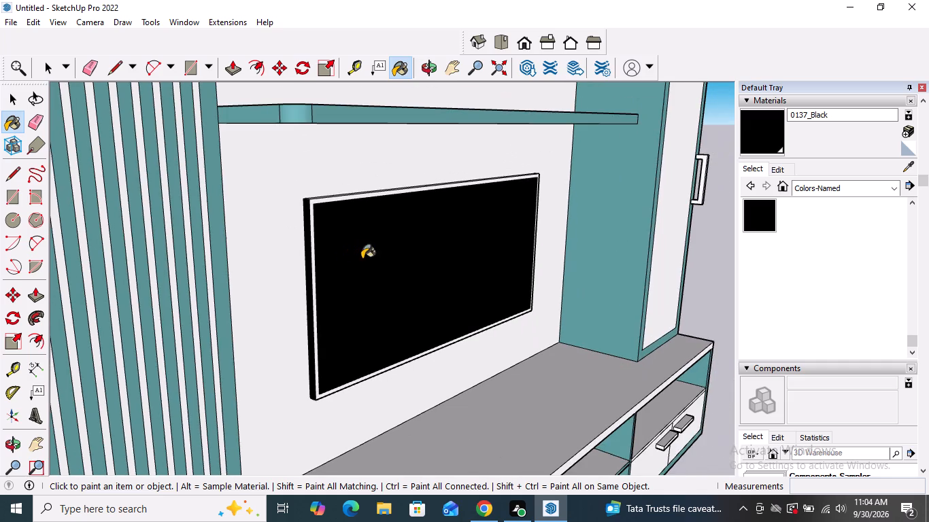
pyautogui.moveTo(367, 262); pyautogui.dragTo(185, 268, button='middle')
pyautogui.scroll(4, 184, 256)
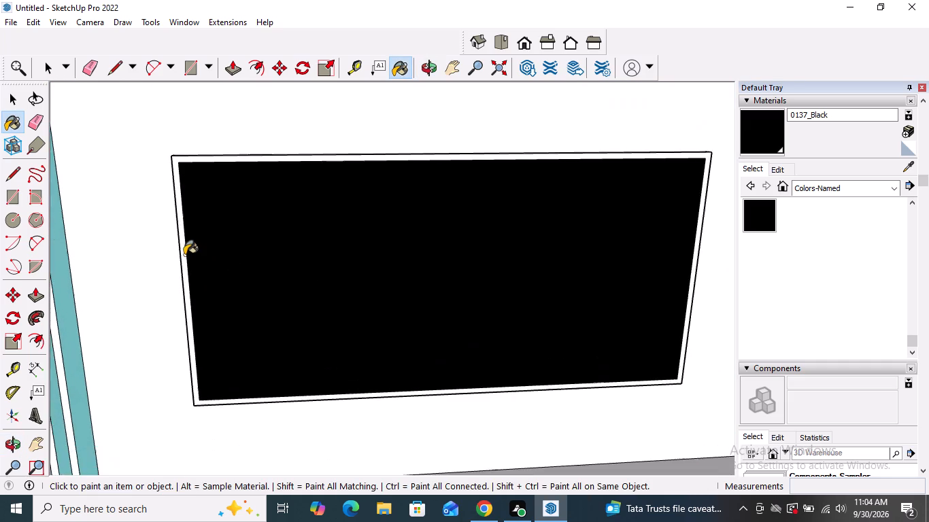
pyautogui.scroll(8, 184, 255)
pyautogui.click(182, 250)
# Paint the top and bottom edge faces of the TV with 0137_Black.
pyautogui.scroll(-6, 190, 242)
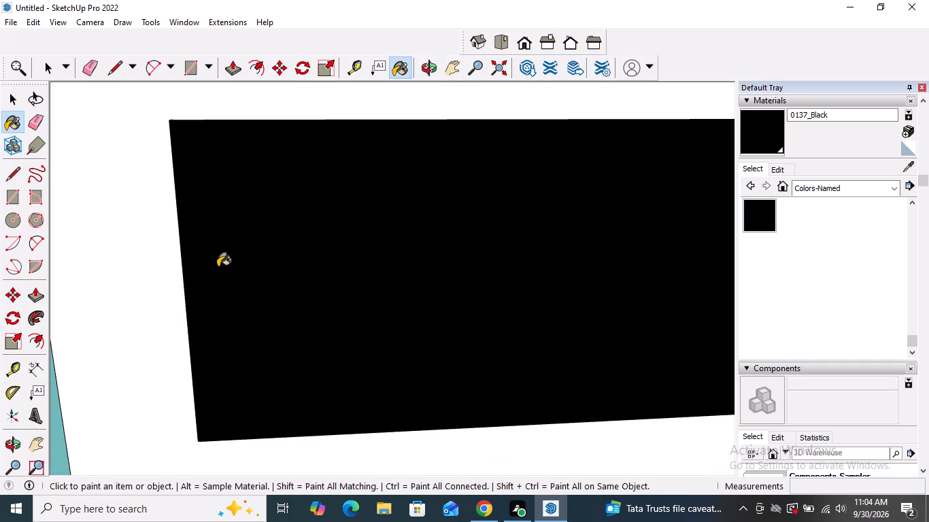
pyautogui.moveTo(218, 267); pyautogui.dragTo(360, 296, button='middle')
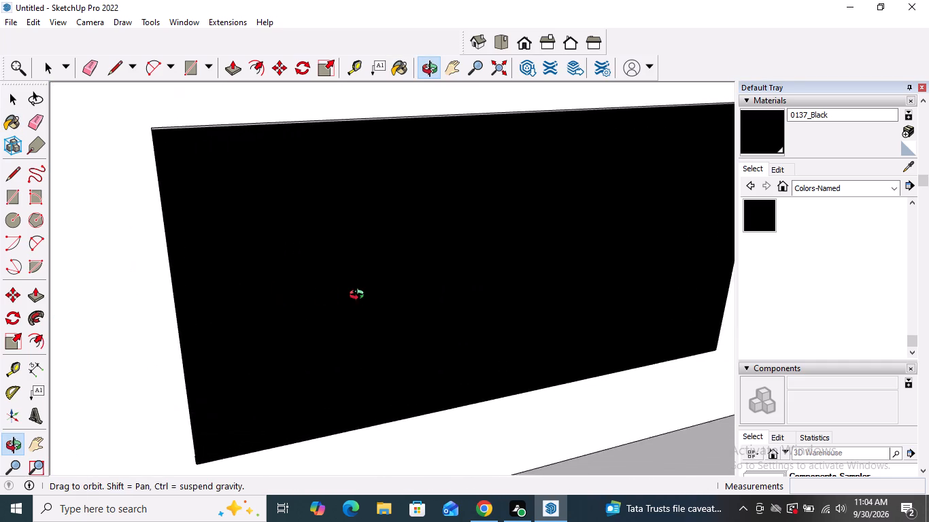
pyautogui.moveTo(360, 296); pyautogui.dragTo(471, 307, button='middle')
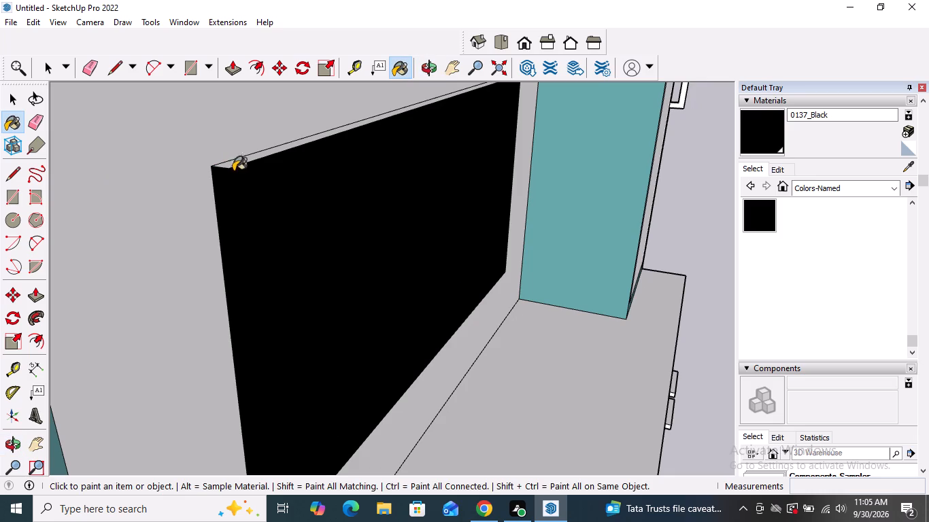
pyautogui.click(233, 165)
pyautogui.scroll(-9, 222, 164)
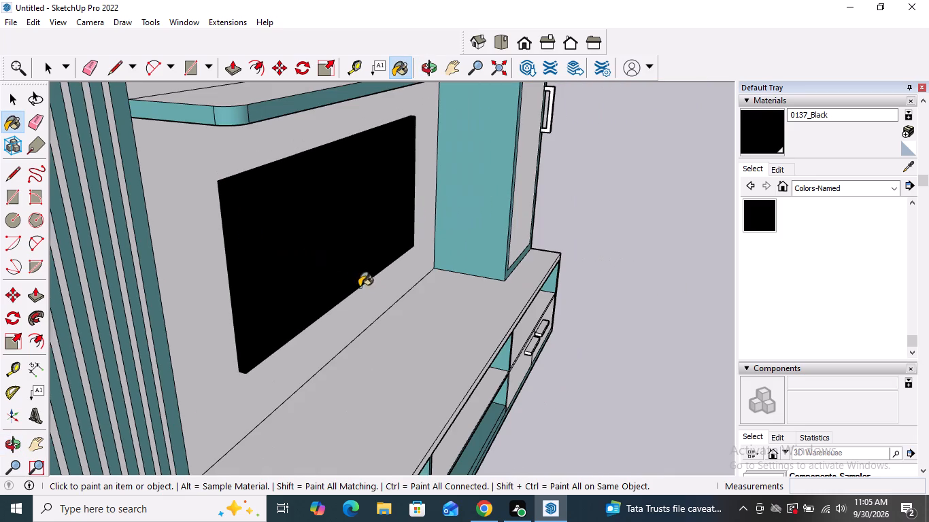
pyautogui.moveTo(361, 251); pyautogui.dragTo(241, 135, button='middle')
pyautogui.scroll(4, 303, 248)
pyautogui.moveTo(324, 273); pyautogui.dragTo(340, 224, button='middle')
pyautogui.scroll(2, 244, 234)
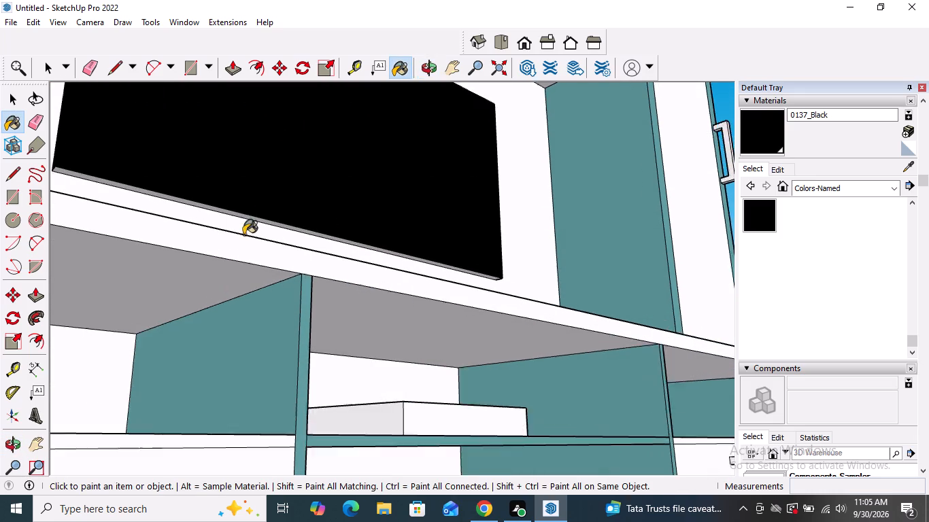
pyautogui.scroll(14, 243, 234)
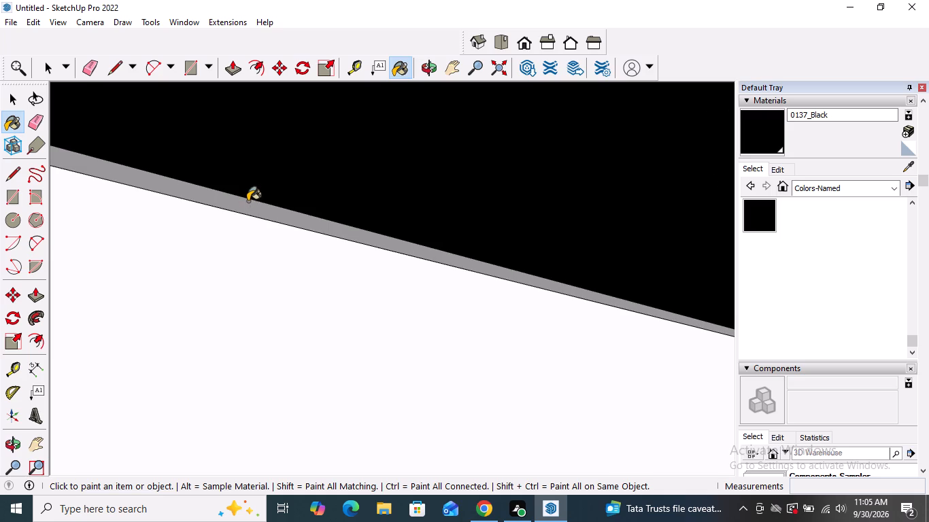
pyautogui.click(248, 201)
# Paint the TV's side edge facing the tall side box with 0137_Black.
pyautogui.scroll(-9, 246, 273)
pyautogui.scroll(-9, 246, 345)
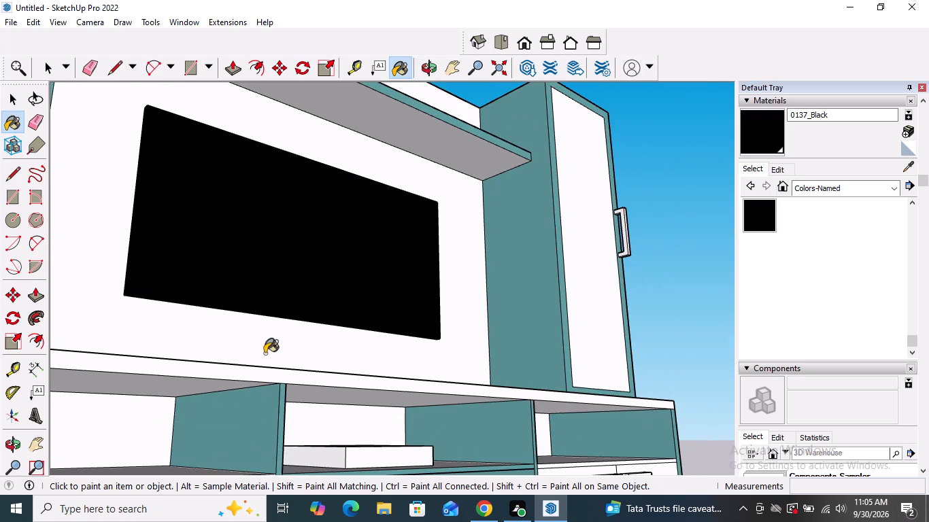
pyautogui.scroll(-5, 314, 336)
pyautogui.moveTo(375, 302); pyautogui.dragTo(301, 332, button='middle')
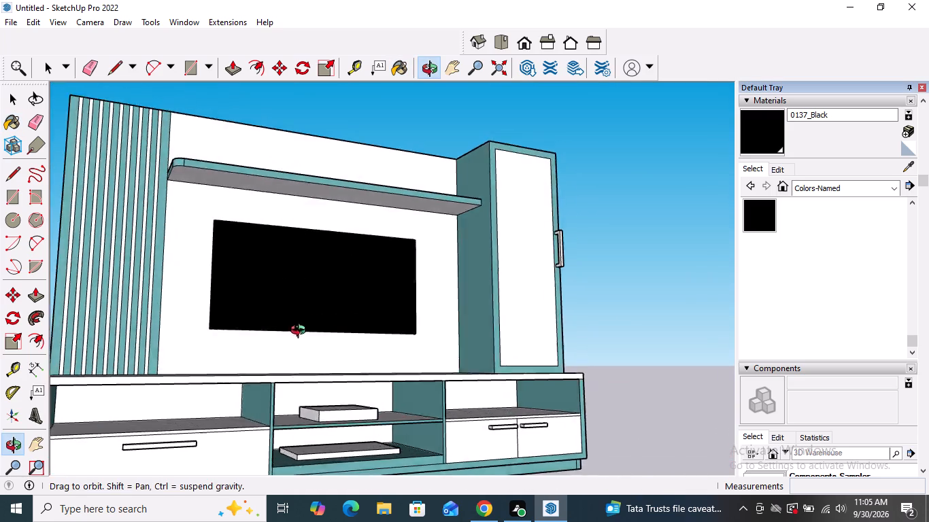
pyautogui.moveTo(301, 332); pyautogui.dragTo(174, 342, button='middle')
pyautogui.moveTo(441, 300); pyautogui.dragTo(346, 314, button='middle')
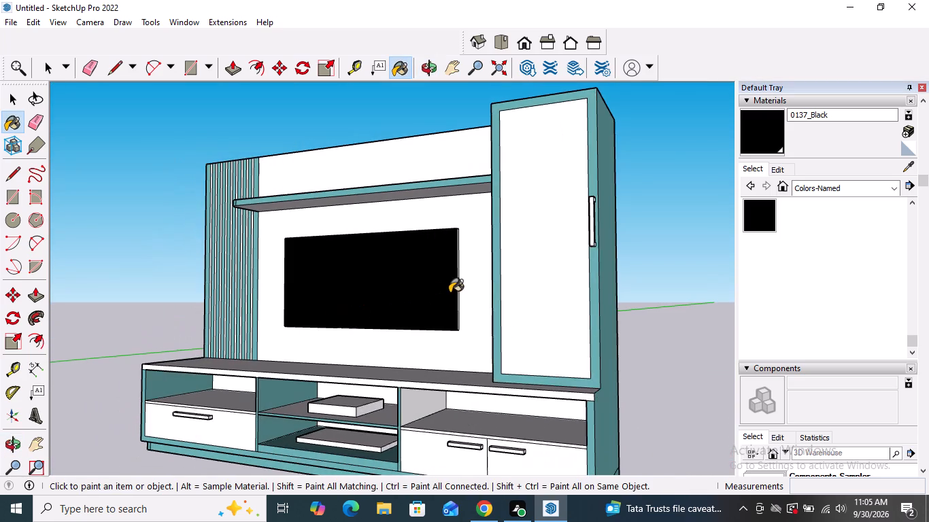
pyautogui.scroll(20, 450, 293)
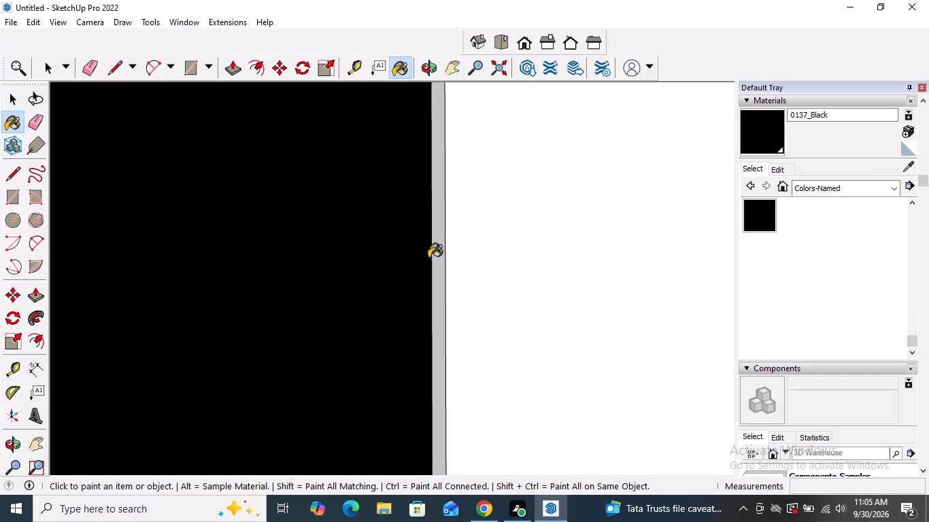
pyautogui.click(435, 254)
pyautogui.scroll(-16, 504, 279)
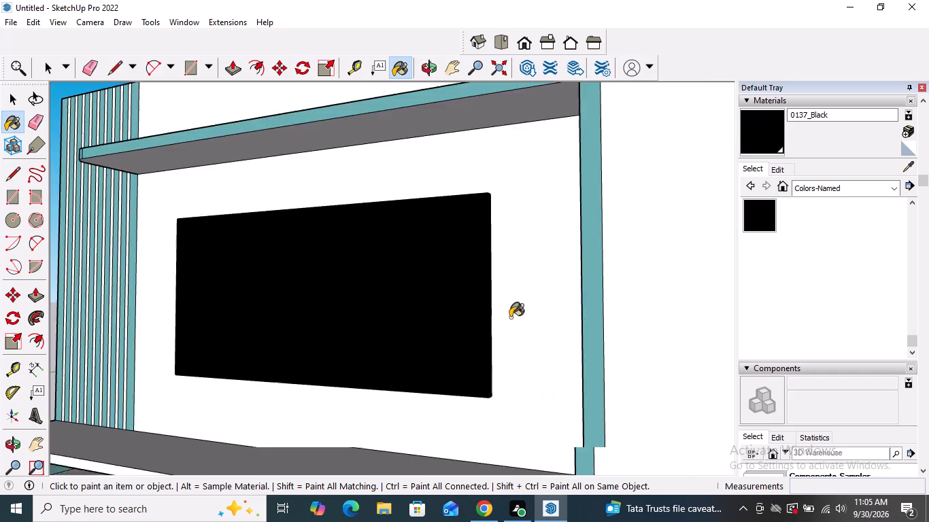
pyautogui.scroll(-7, 510, 317)
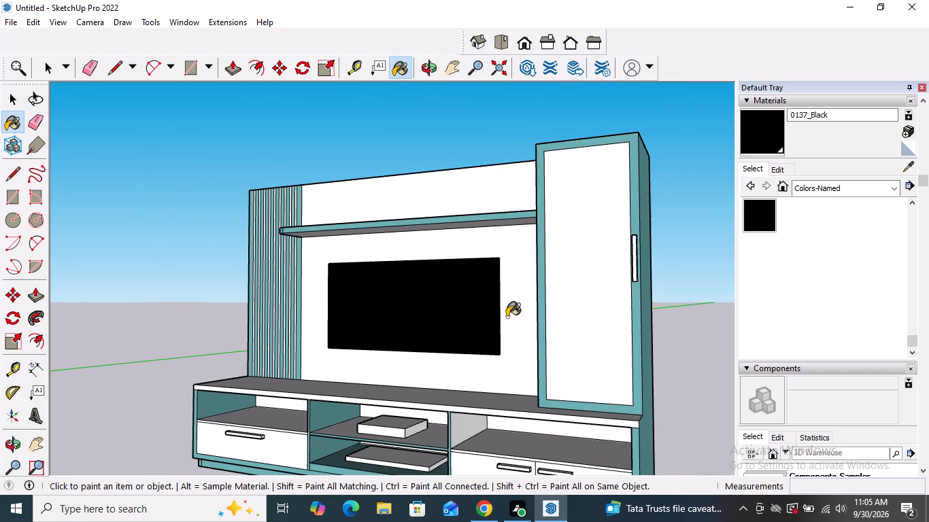
pyautogui.press('space')
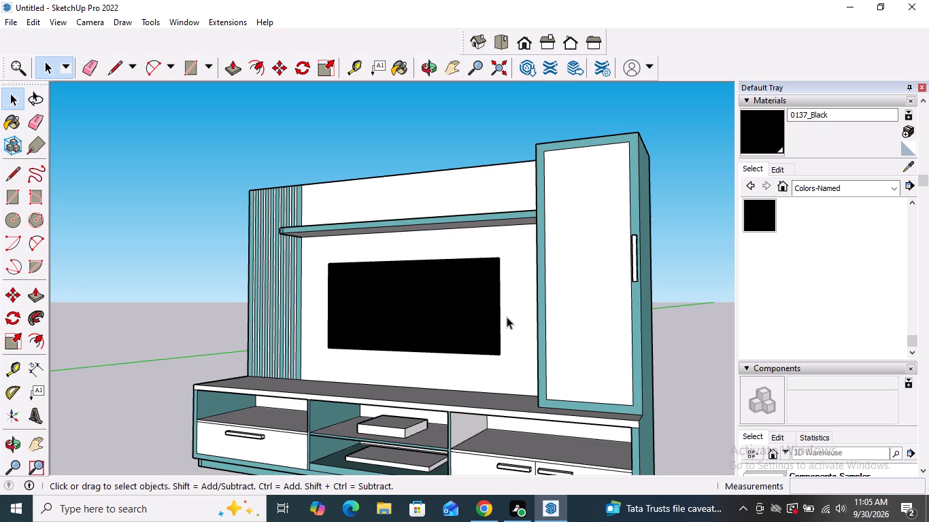
# Examine the whole coloured TV unit from both ends and from slightly above.
pyautogui.scroll(-3, 396, 281)
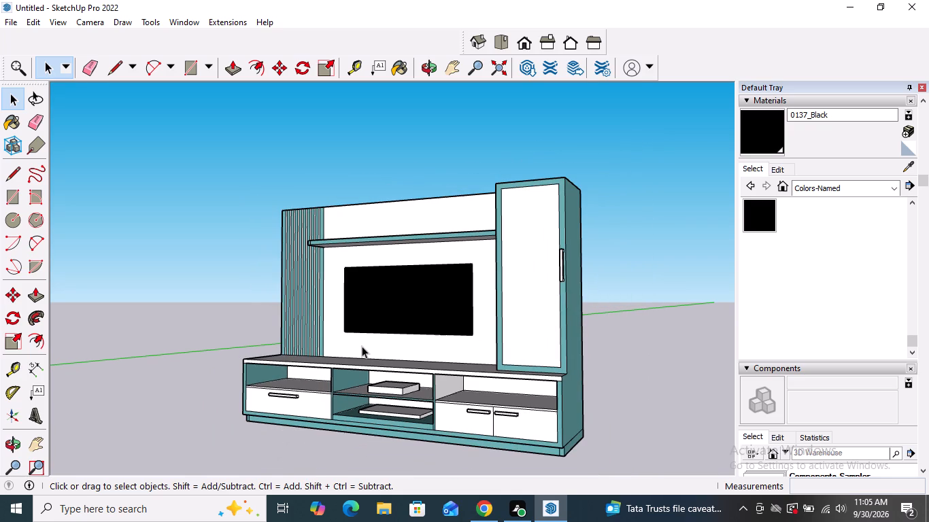
pyautogui.scroll(-4, 365, 340)
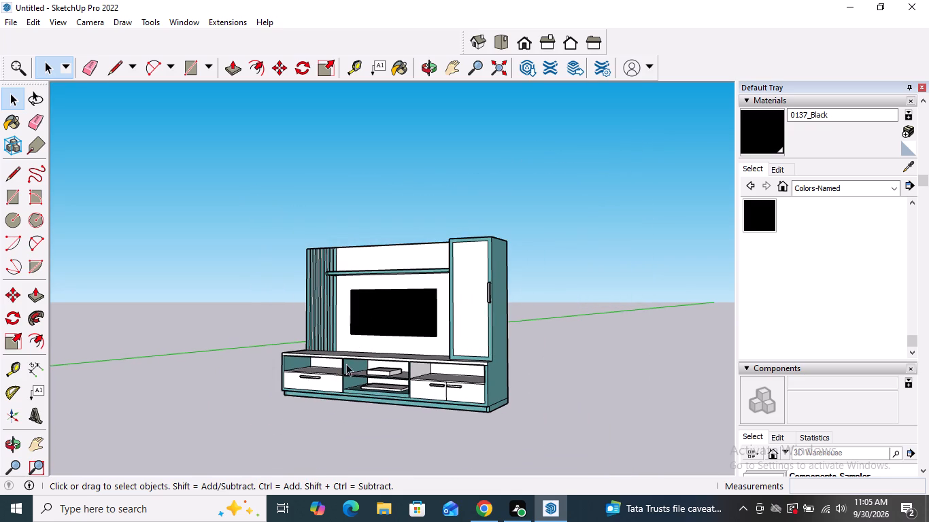
pyautogui.moveTo(297, 336); pyautogui.dragTo(598, 388, button='middle')
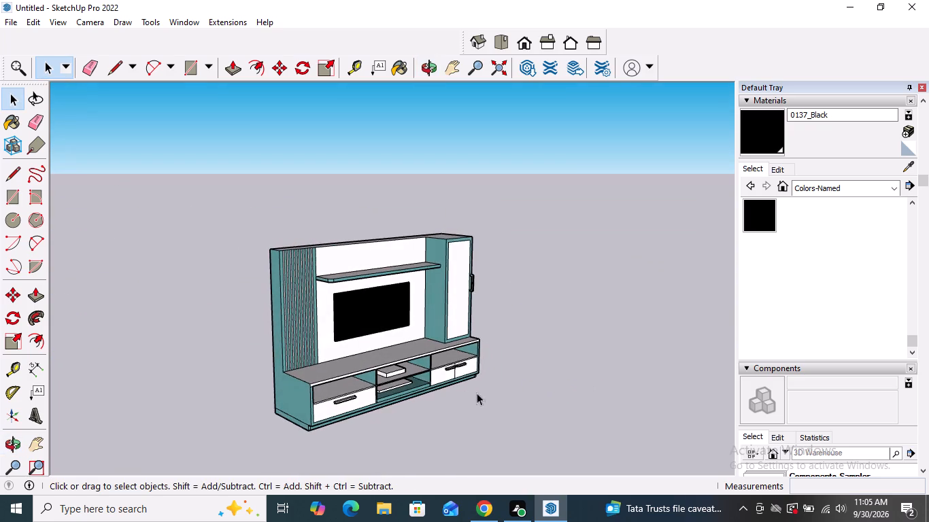
pyautogui.scroll(4, 401, 398)
pyautogui.scroll(-3, 415, 380)
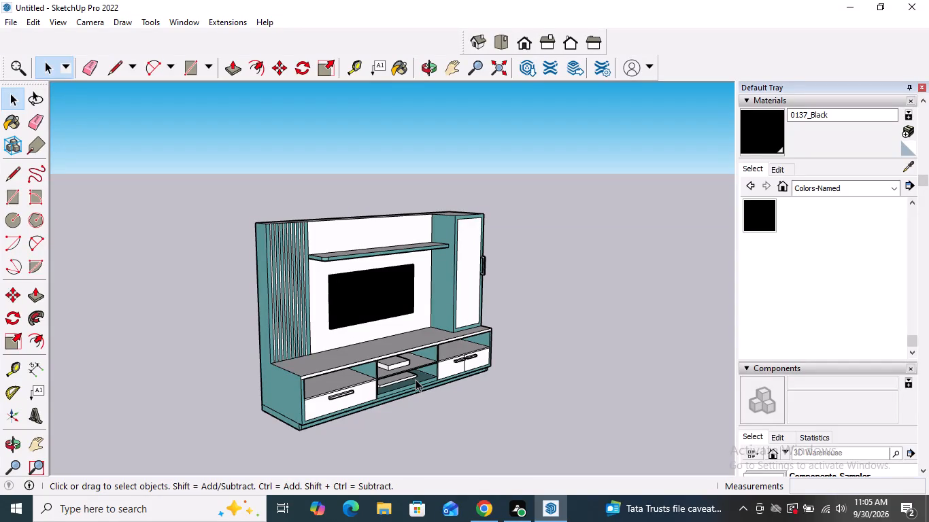
pyautogui.scroll(-5, 428, 341)
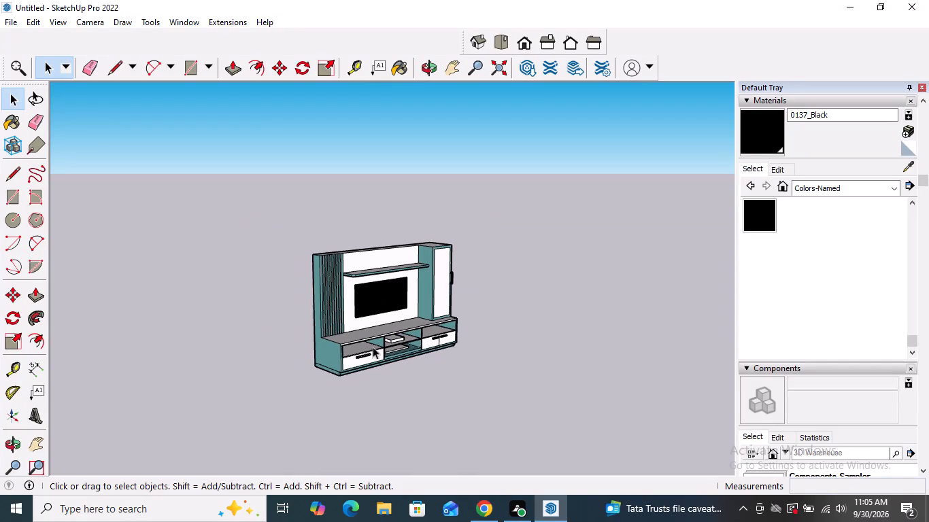
pyautogui.scroll(1, 379, 361)
pyautogui.moveTo(379, 361); pyautogui.dragTo(321, 364, button='middle')
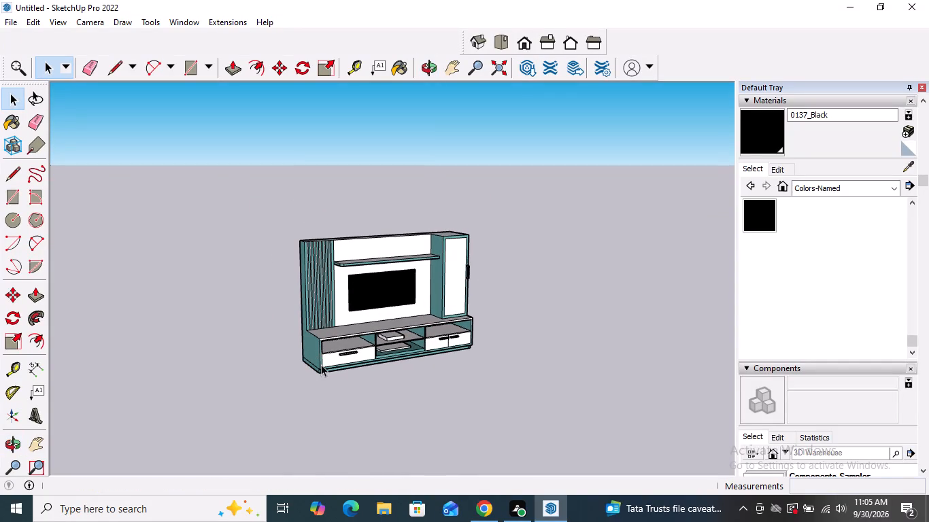
pyautogui.scroll(4, 401, 299)
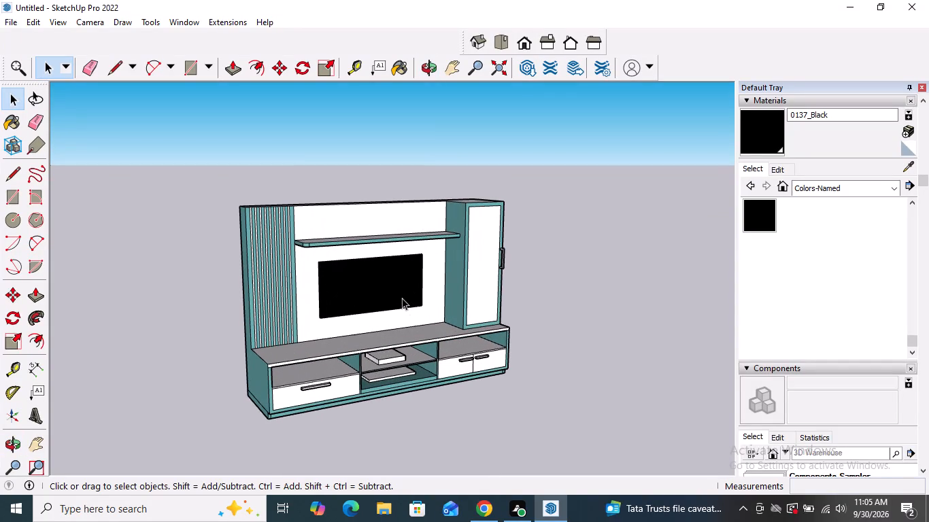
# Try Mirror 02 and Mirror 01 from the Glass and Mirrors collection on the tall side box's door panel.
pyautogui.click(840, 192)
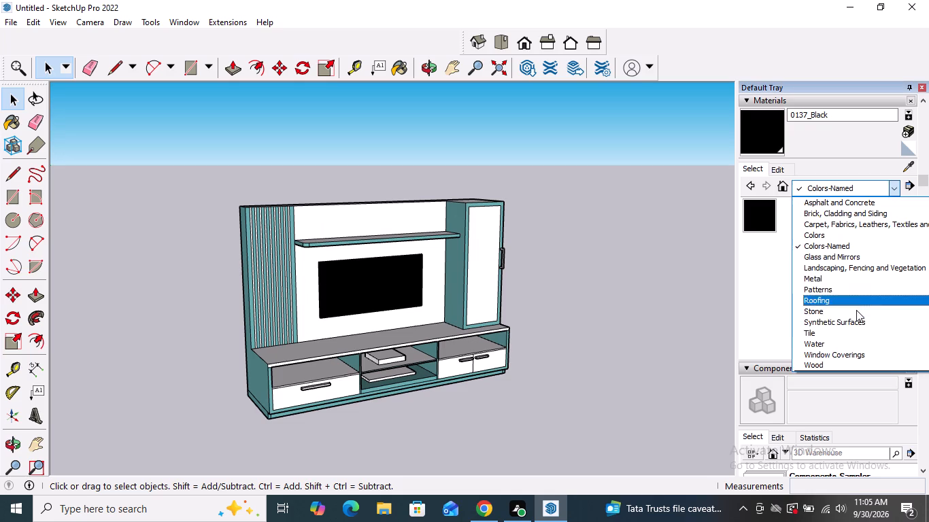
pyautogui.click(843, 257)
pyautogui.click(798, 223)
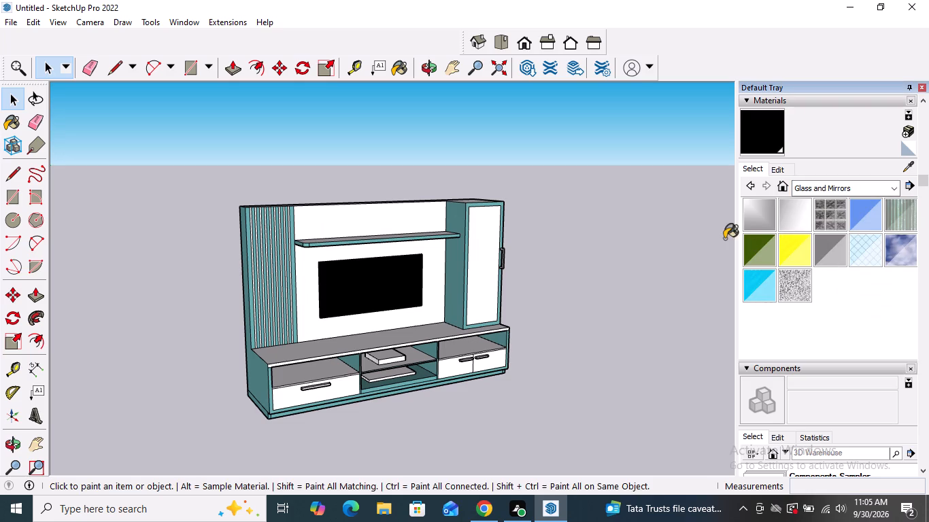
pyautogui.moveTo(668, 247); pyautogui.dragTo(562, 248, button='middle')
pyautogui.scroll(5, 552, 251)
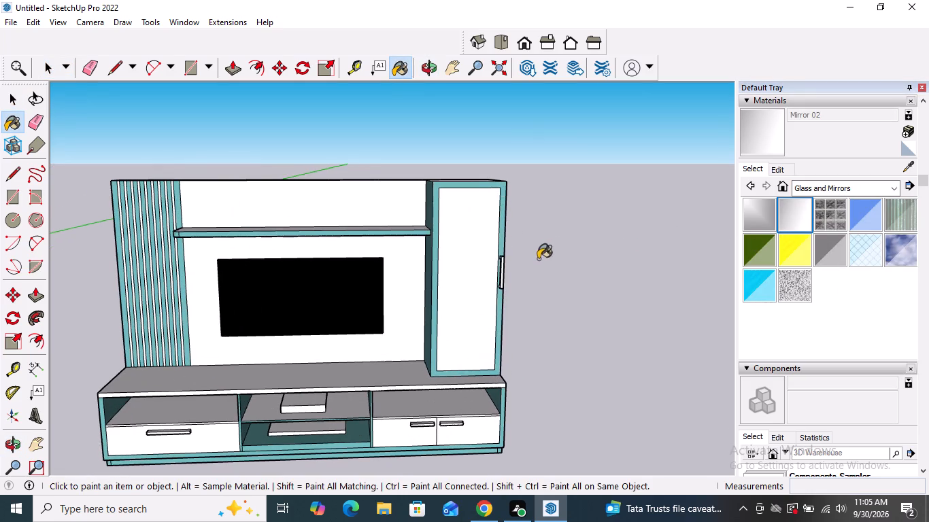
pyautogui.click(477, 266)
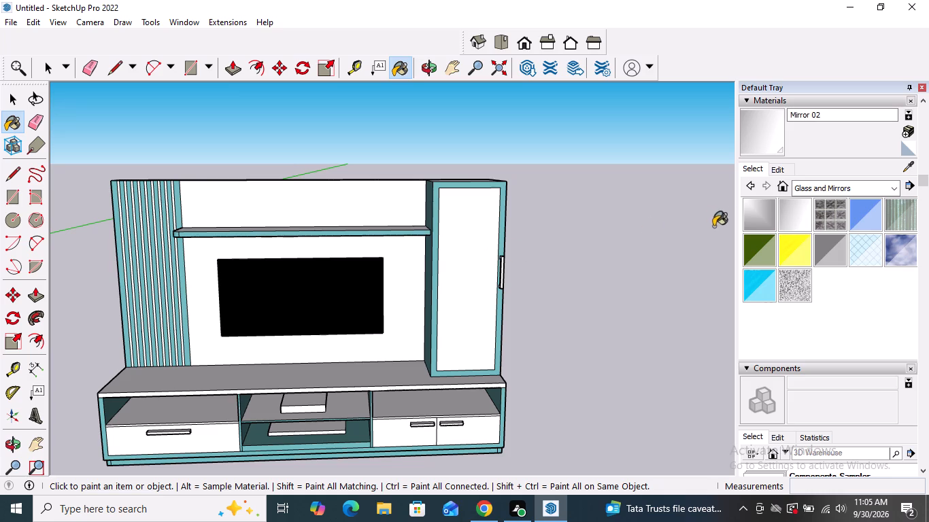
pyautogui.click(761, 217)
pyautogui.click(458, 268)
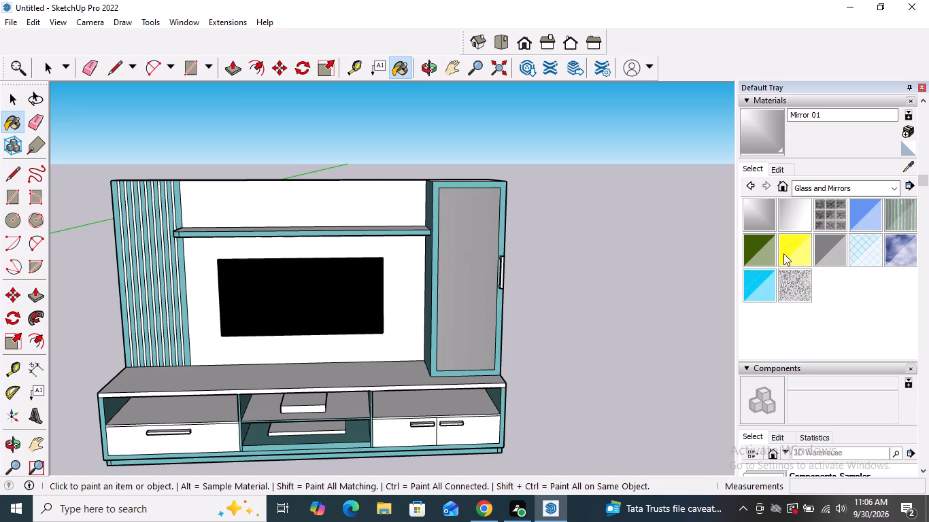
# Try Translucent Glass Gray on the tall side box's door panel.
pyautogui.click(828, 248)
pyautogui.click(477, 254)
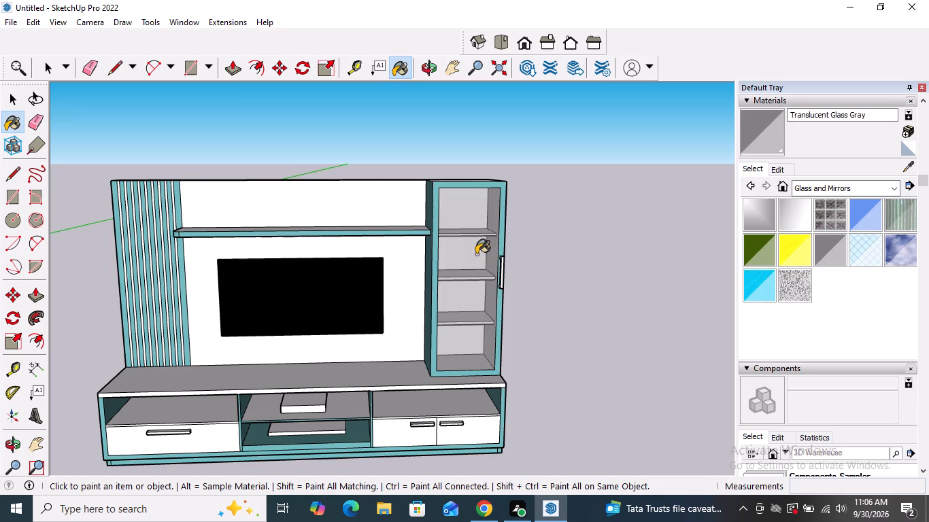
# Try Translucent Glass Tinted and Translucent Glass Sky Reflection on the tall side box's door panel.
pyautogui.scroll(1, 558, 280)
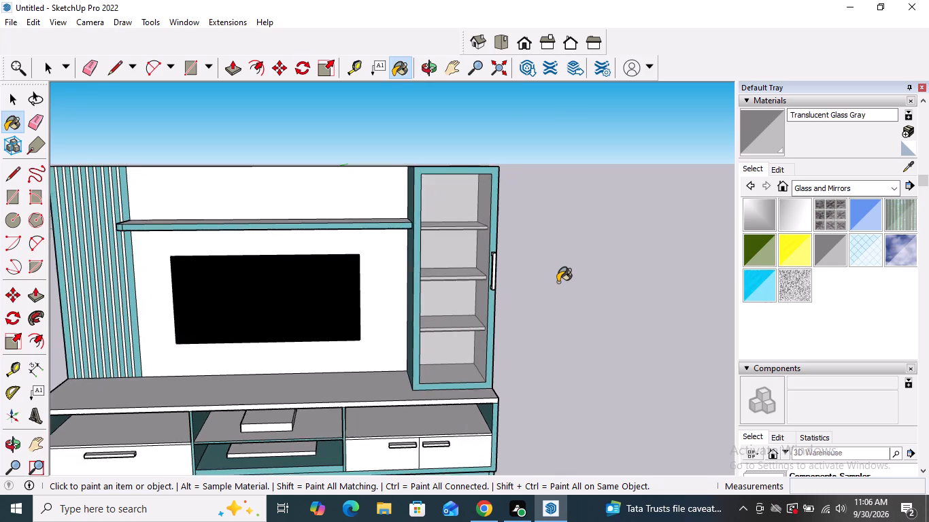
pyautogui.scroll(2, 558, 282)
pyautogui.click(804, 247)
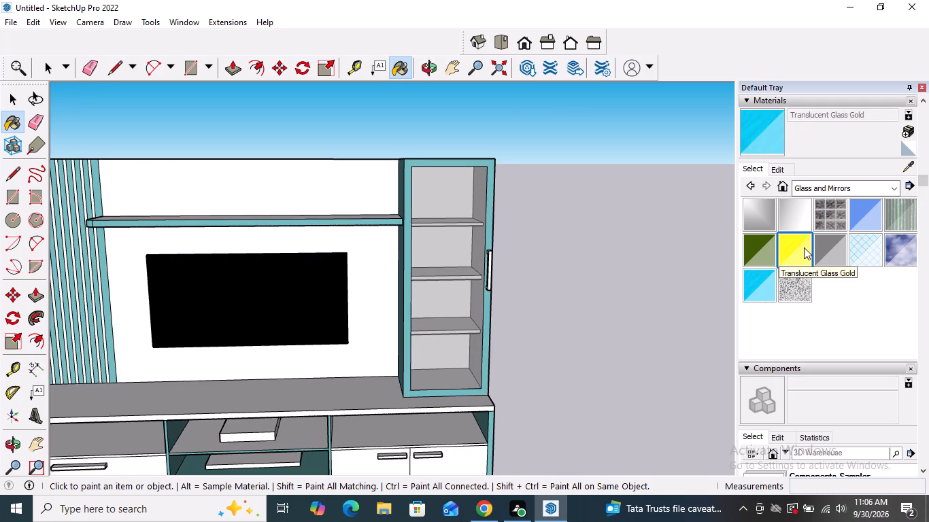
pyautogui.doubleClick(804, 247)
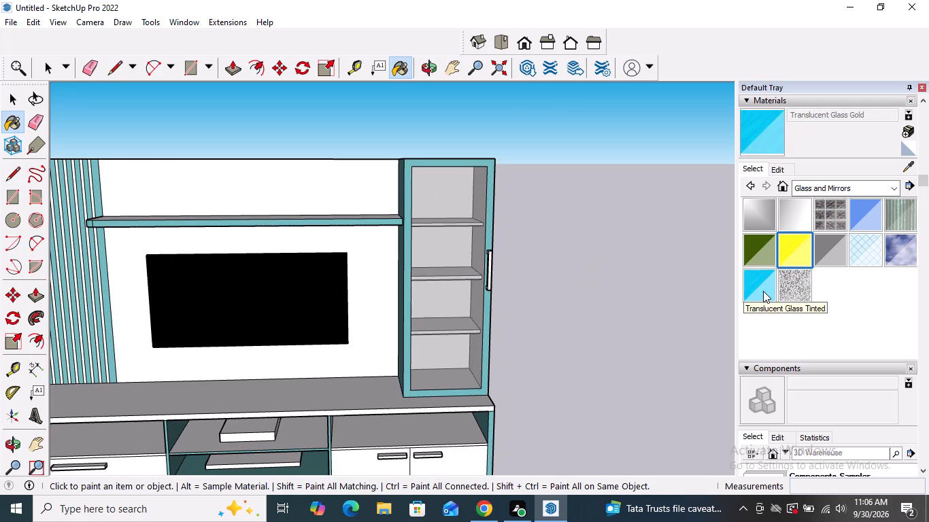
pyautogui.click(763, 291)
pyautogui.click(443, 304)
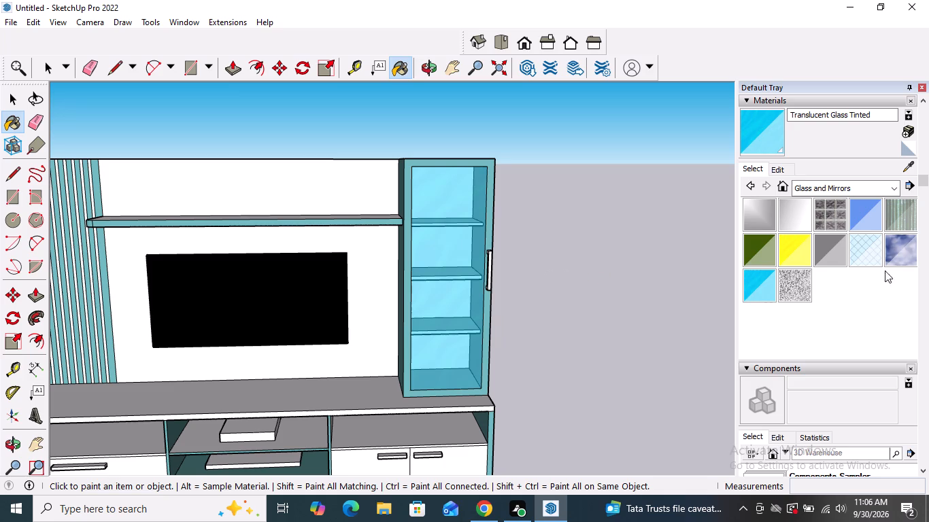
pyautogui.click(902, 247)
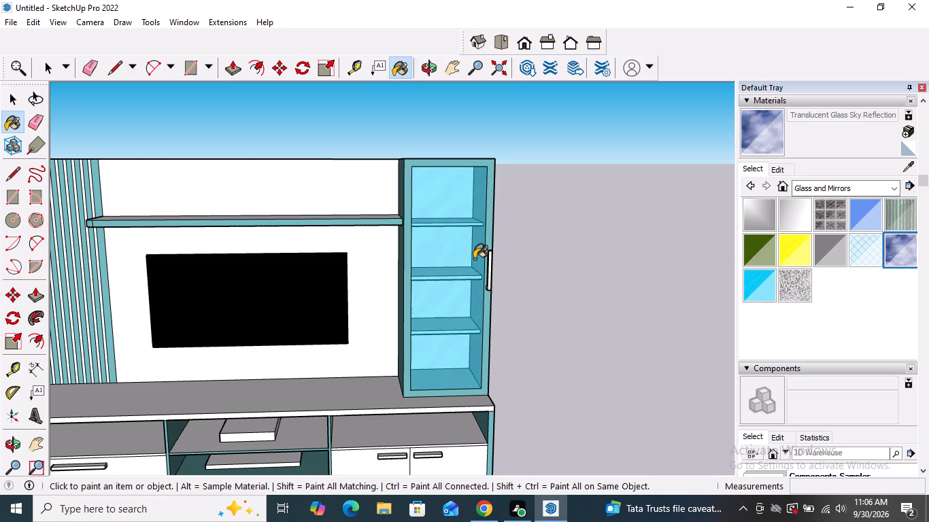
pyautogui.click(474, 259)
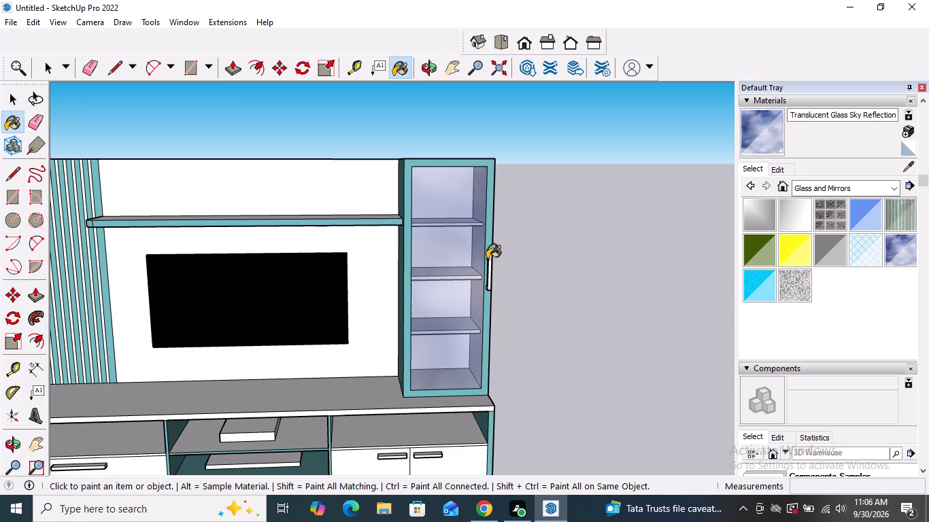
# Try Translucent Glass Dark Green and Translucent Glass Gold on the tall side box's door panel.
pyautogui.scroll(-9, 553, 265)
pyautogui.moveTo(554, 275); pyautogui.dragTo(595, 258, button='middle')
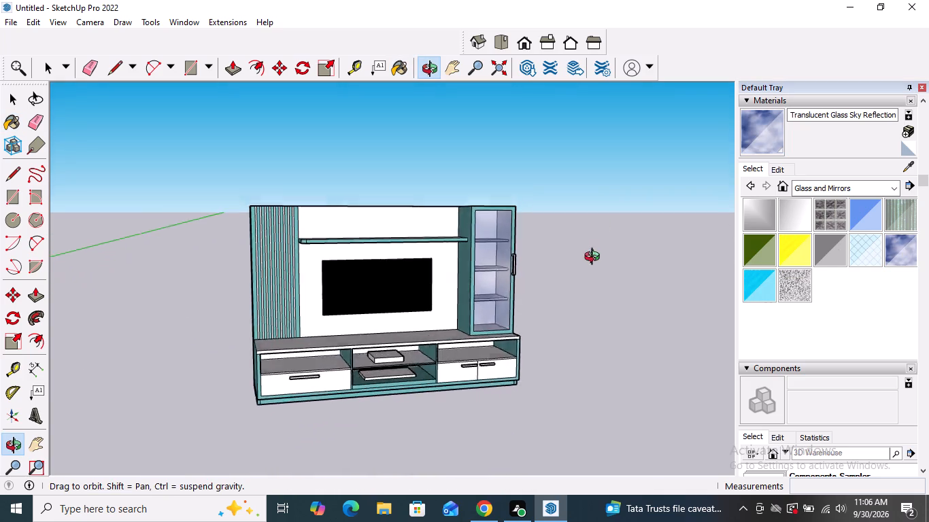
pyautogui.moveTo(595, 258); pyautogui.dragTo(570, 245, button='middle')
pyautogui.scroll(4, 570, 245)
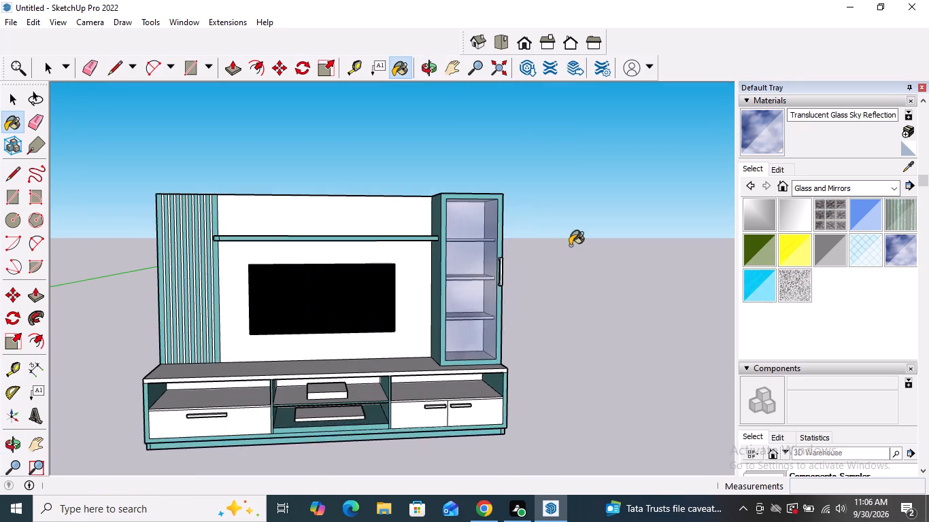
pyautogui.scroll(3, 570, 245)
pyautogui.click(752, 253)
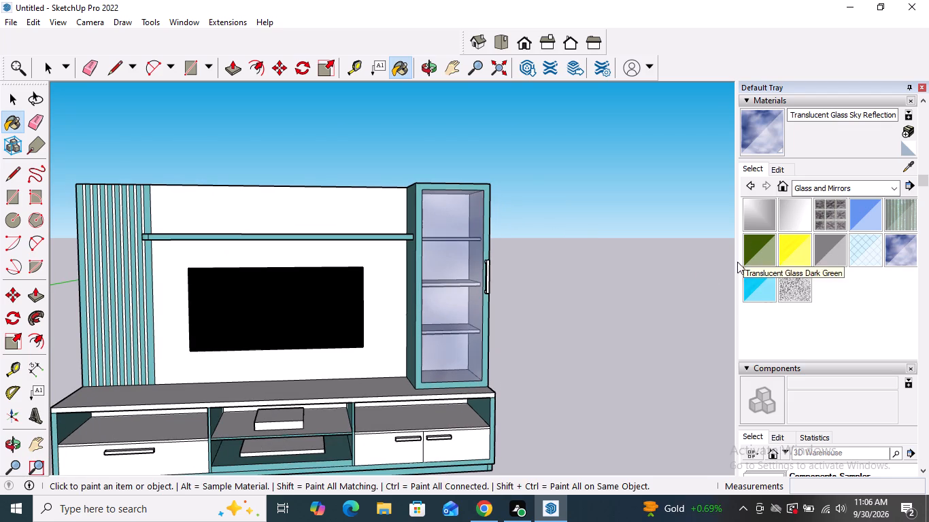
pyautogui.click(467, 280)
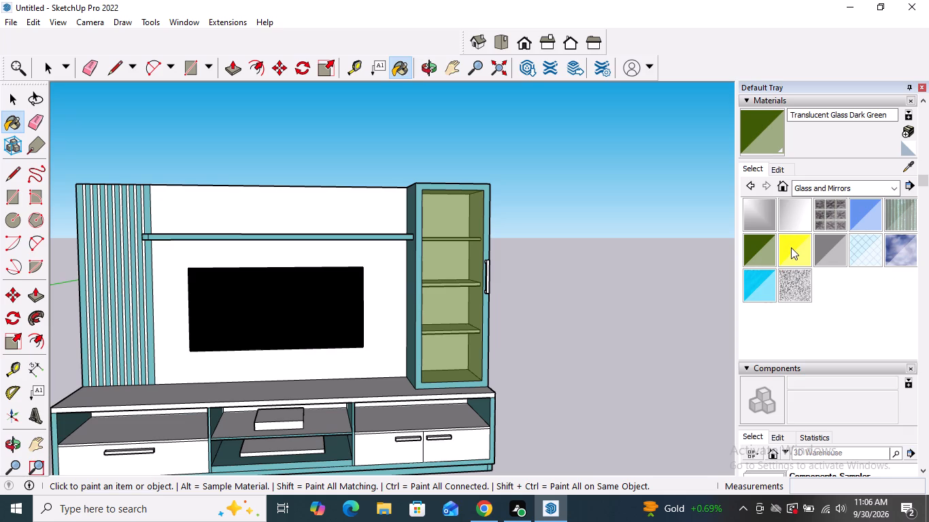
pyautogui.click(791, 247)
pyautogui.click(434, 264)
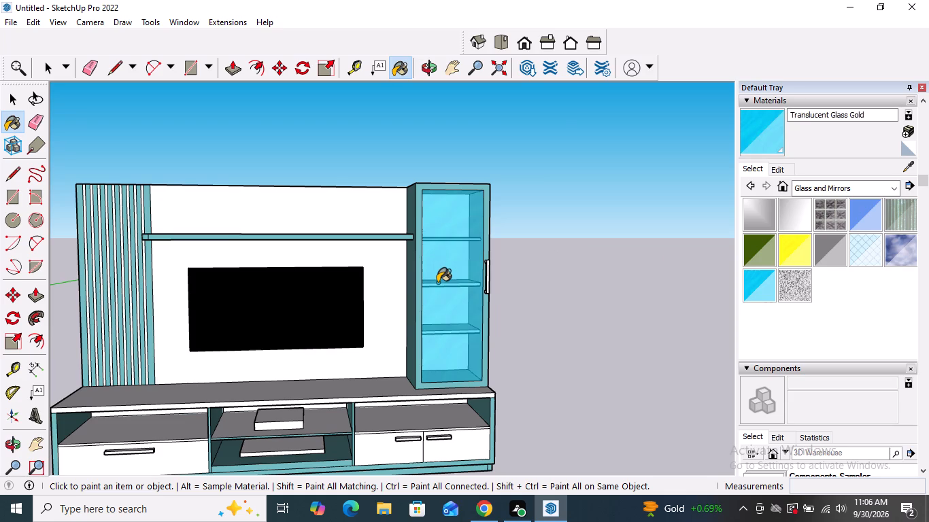
# Paint the tall side box's glass door panel with Translucent Glass Gray from the Glass and Mirrors collection.
pyautogui.moveTo(447, 273); pyautogui.dragTo(448, 277, button='middle')
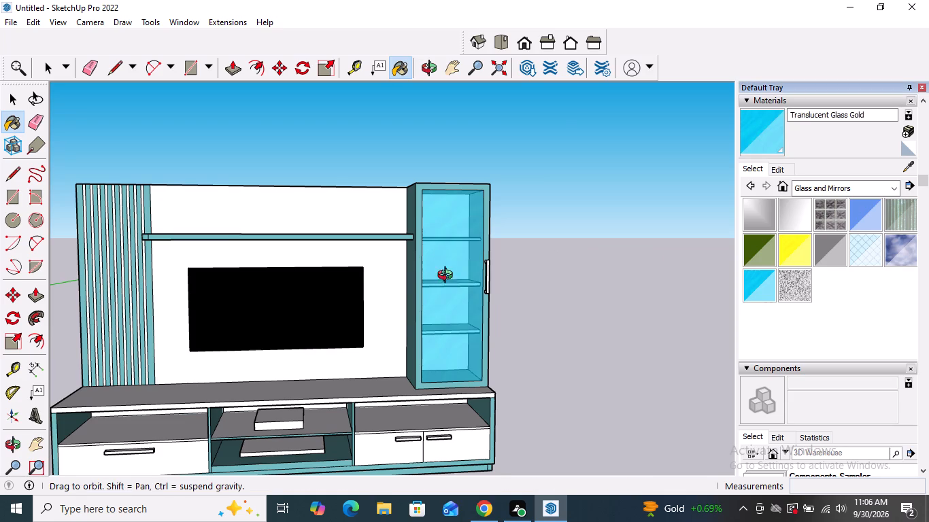
pyautogui.moveTo(448, 277); pyautogui.dragTo(448, 309, button='middle')
pyautogui.scroll(3, 451, 301)
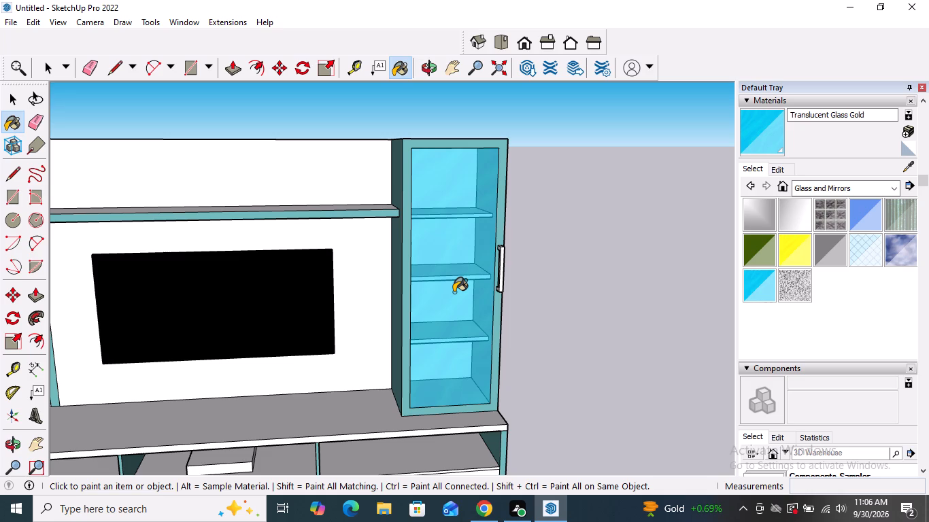
pyautogui.scroll(4, 456, 287)
pyautogui.scroll(-5, 456, 286)
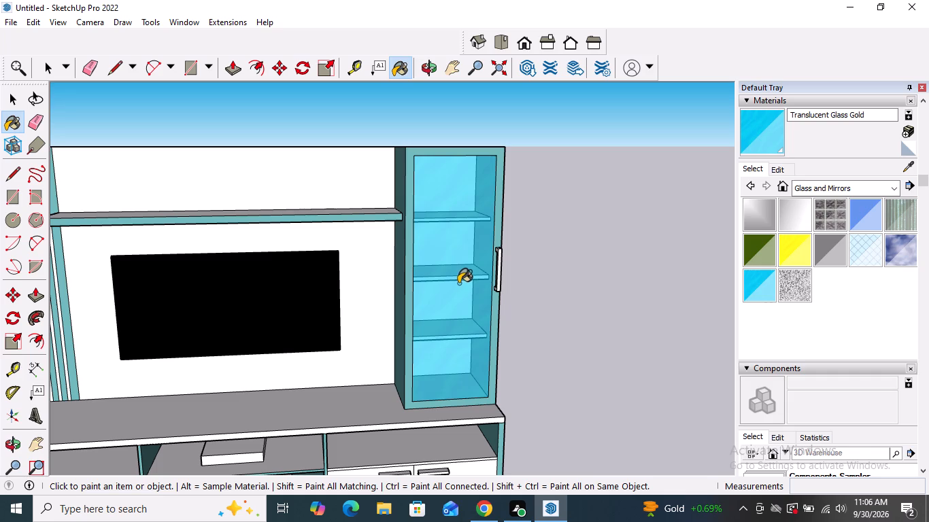
pyautogui.click(826, 251)
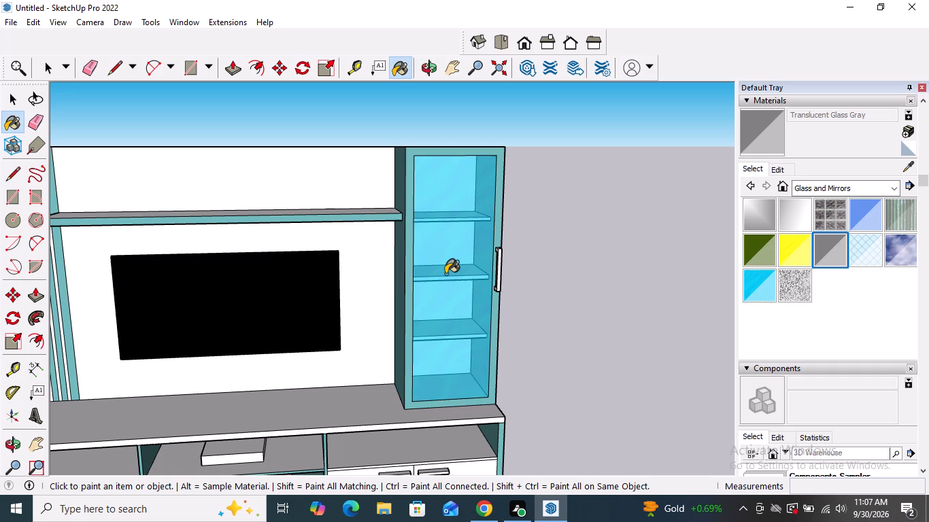
pyautogui.click(445, 273)
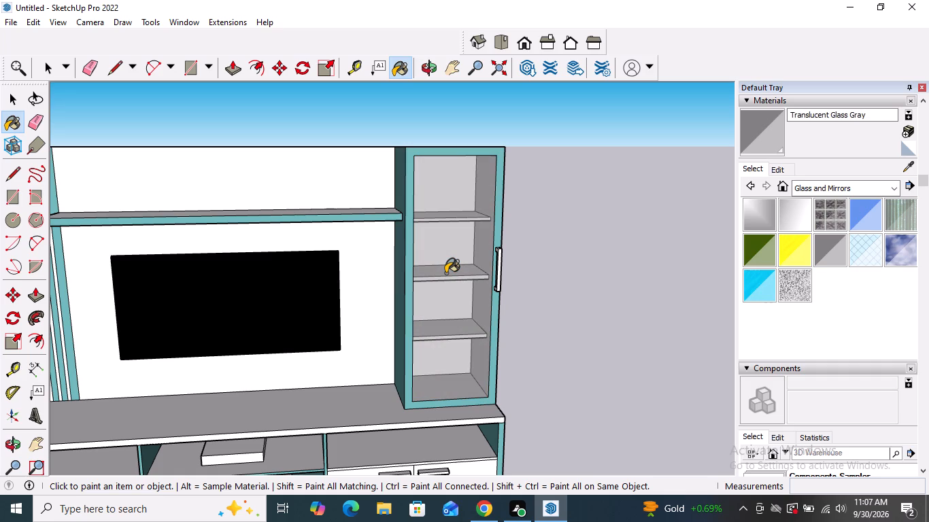
# Lighten the Translucent Glass Gray material's colour to a near-white grey using the colour wheel's brightness control.
pyautogui.click(775, 167)
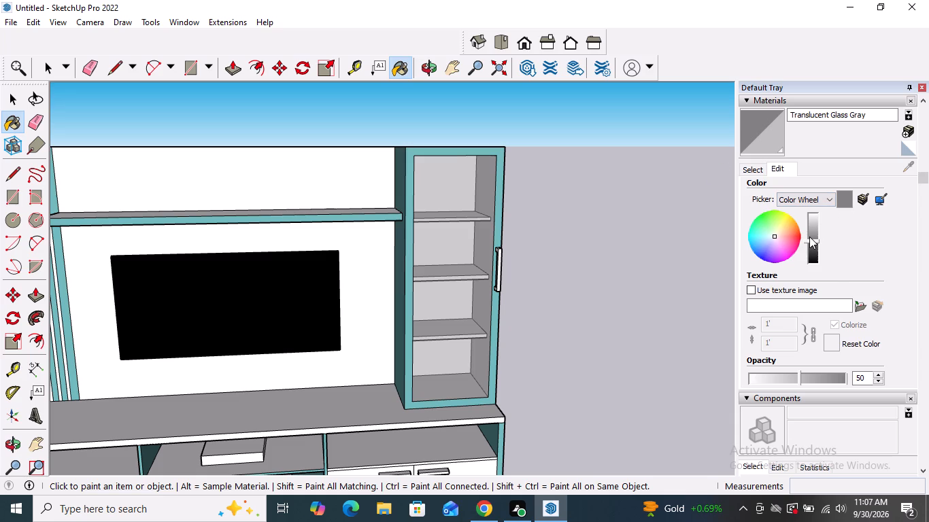
pyautogui.moveTo(810, 237); pyautogui.dragTo(813, 224)
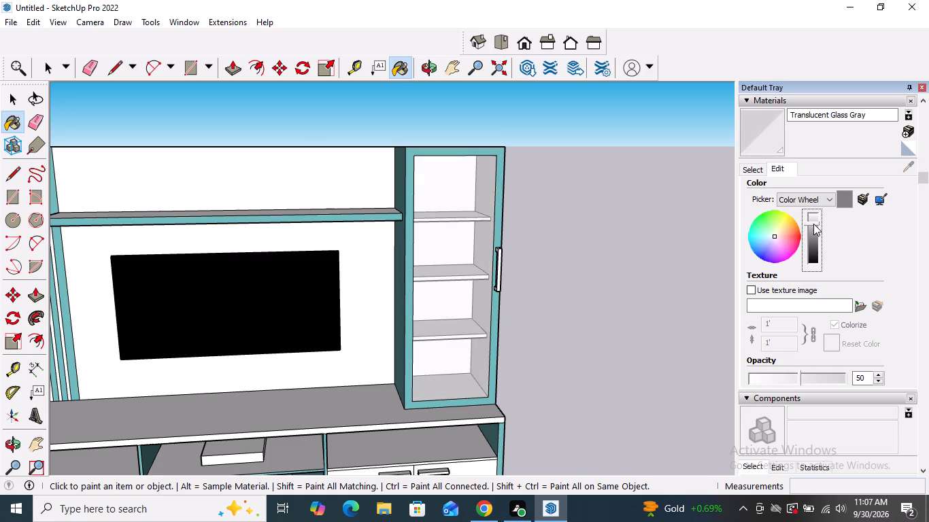
pyautogui.moveTo(813, 224); pyautogui.dragTo(813, 224)
pyautogui.click(672, 236)
pyautogui.press('space')
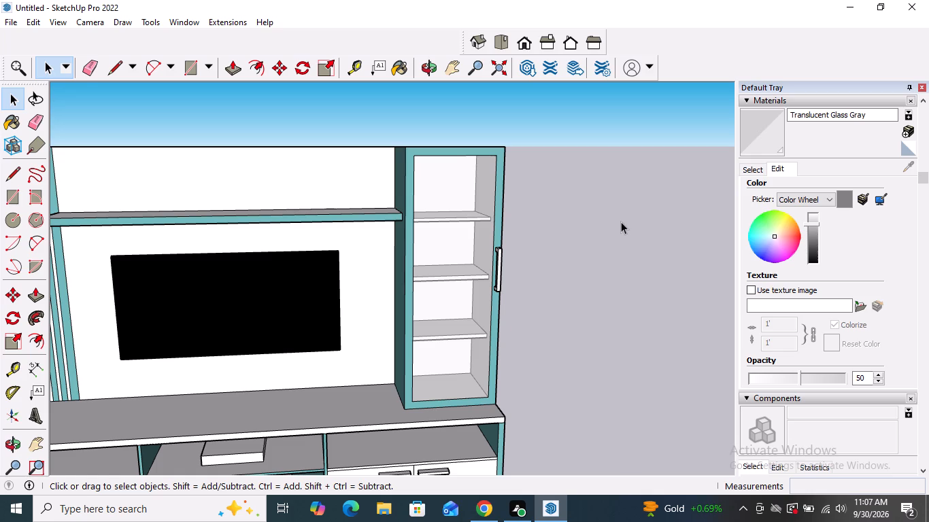
# Examine the whole TV unit from several angles and distances to check its colours and the glass door.
pyautogui.scroll(-3, 621, 222)
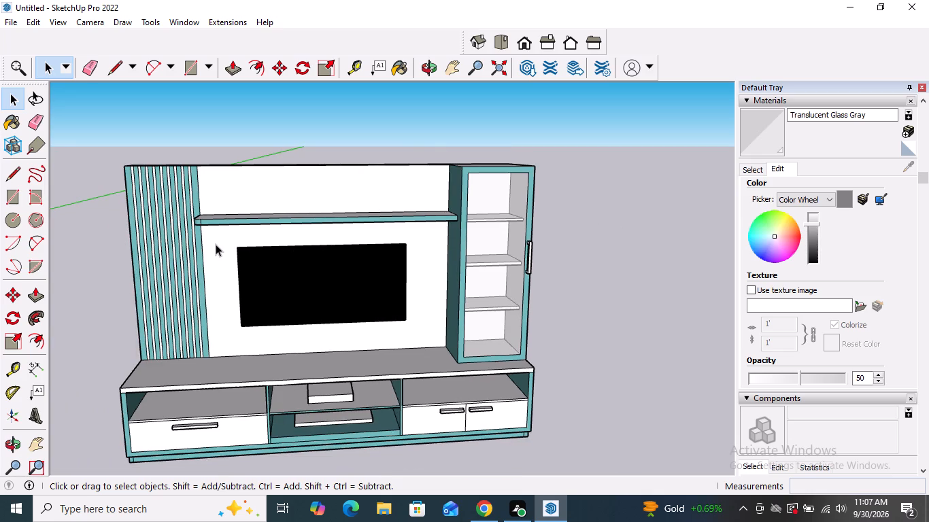
pyautogui.moveTo(216, 244); pyautogui.dragTo(368, 238, button='middle')
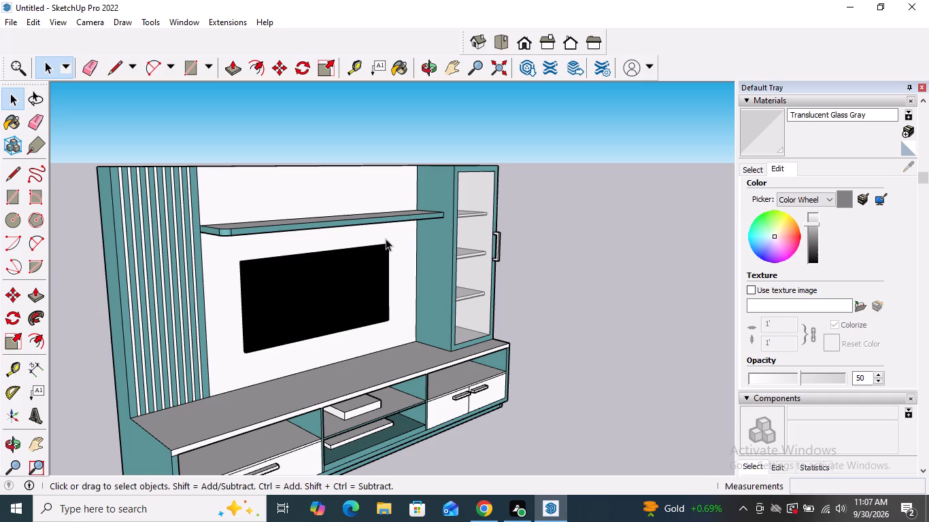
pyautogui.scroll(-8, 390, 228)
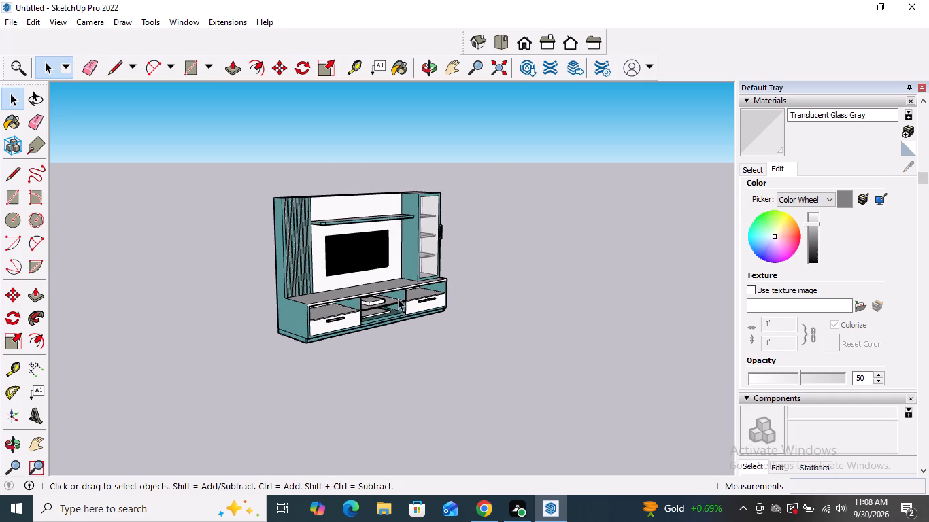
pyautogui.moveTo(398, 298); pyautogui.dragTo(364, 291, button='middle')
pyautogui.scroll(5, 363, 291)
pyautogui.moveTo(390, 218); pyautogui.dragTo(390, 221, button='middle')
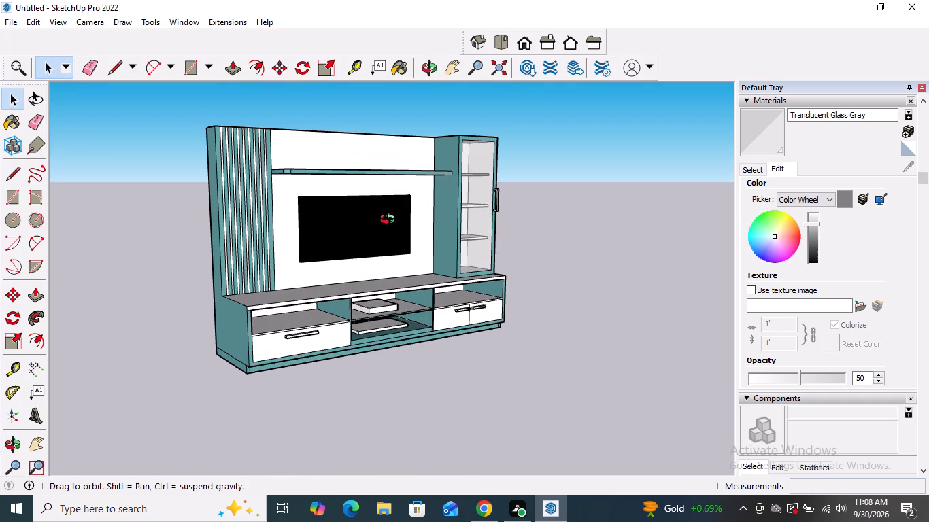
pyautogui.moveTo(390, 221); pyautogui.dragTo(393, 234, button='middle')
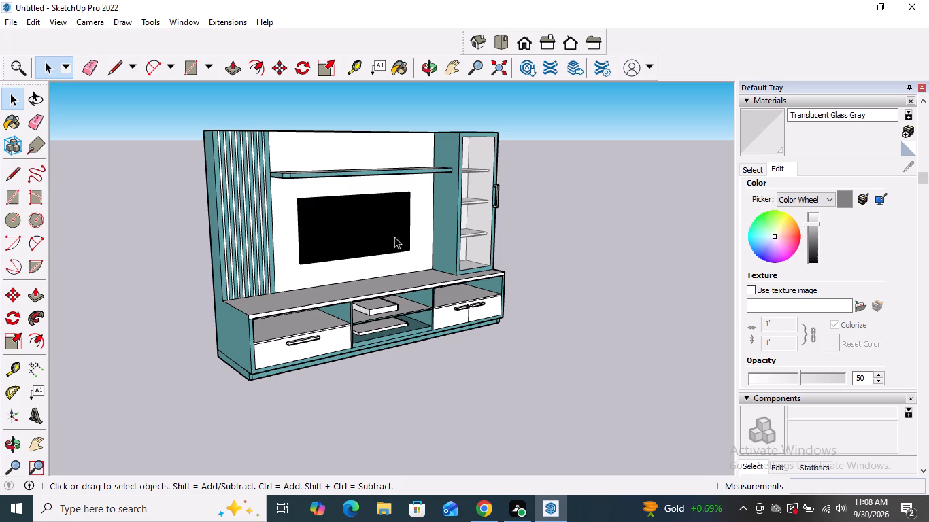
pyautogui.scroll(2, 378, 127)
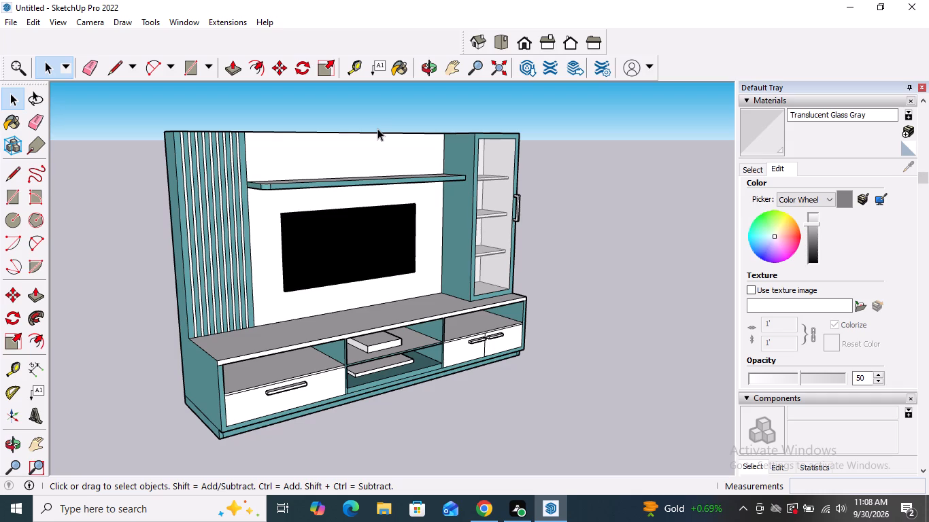
pyautogui.scroll(1, 382, 129)
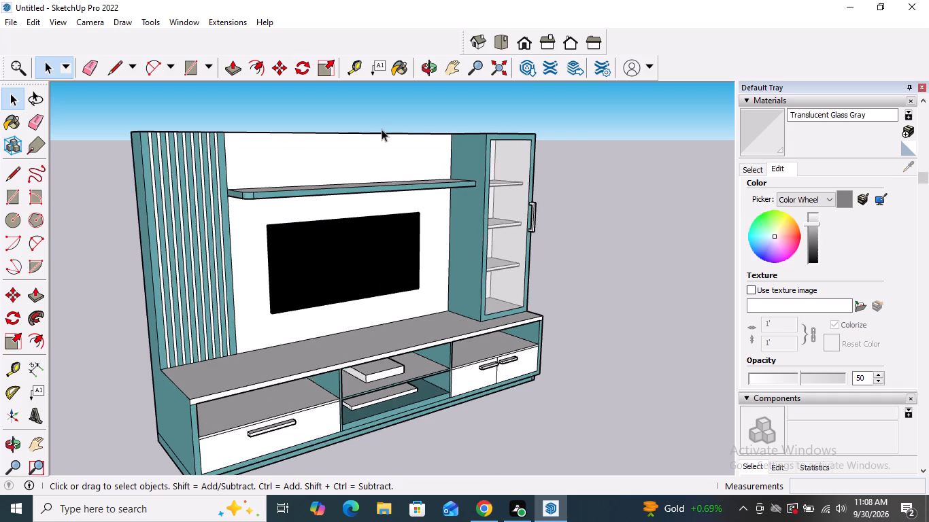
pyautogui.scroll(2, 382, 129)
pyautogui.scroll(-2, 382, 130)
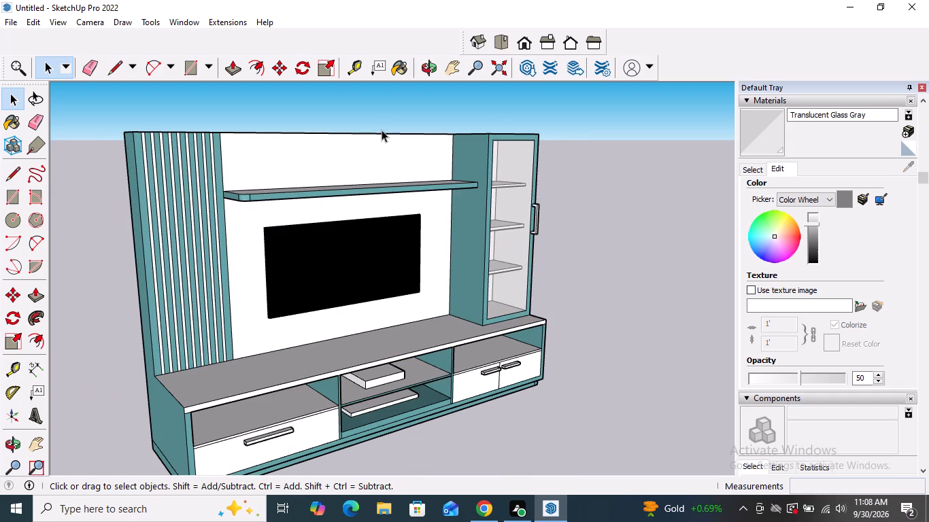
pyautogui.moveTo(394, 293); pyautogui.dragTo(369, 271, button='middle')
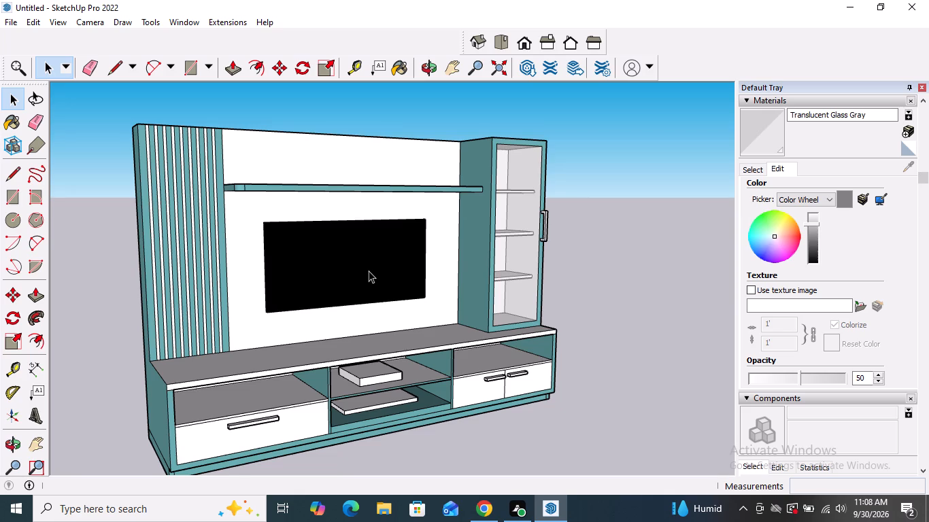
pyautogui.scroll(-2, 369, 271)
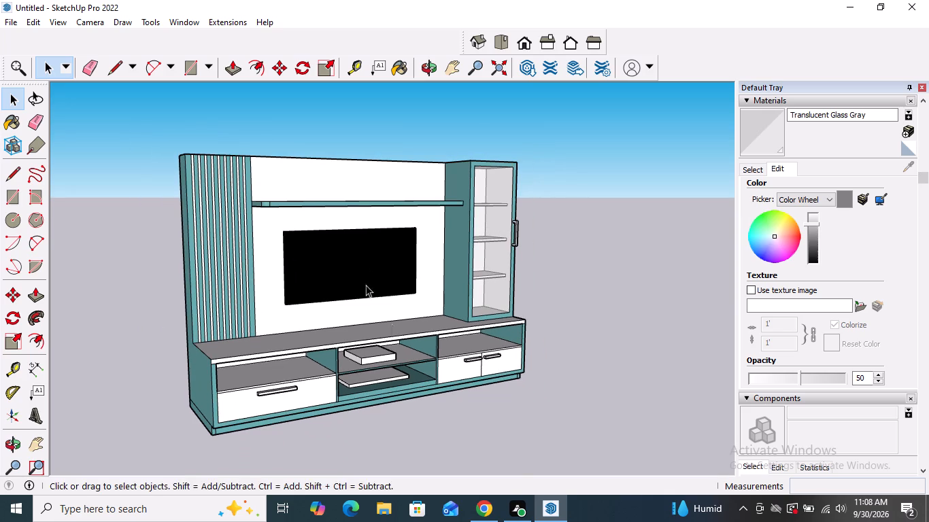
pyautogui.moveTo(440, 336); pyautogui.dragTo(417, 330, button='middle')
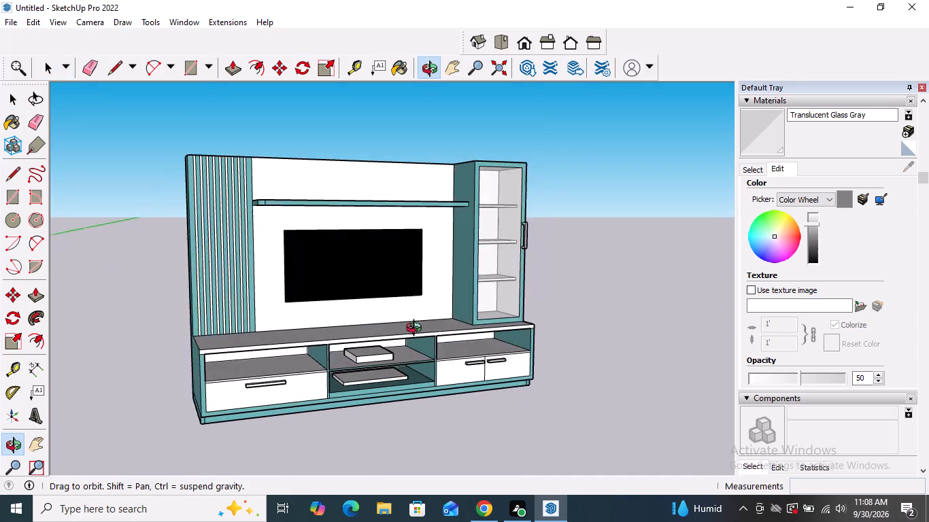
pyautogui.moveTo(417, 330); pyautogui.dragTo(446, 333, button='middle')
pyautogui.scroll(4, 444, 256)
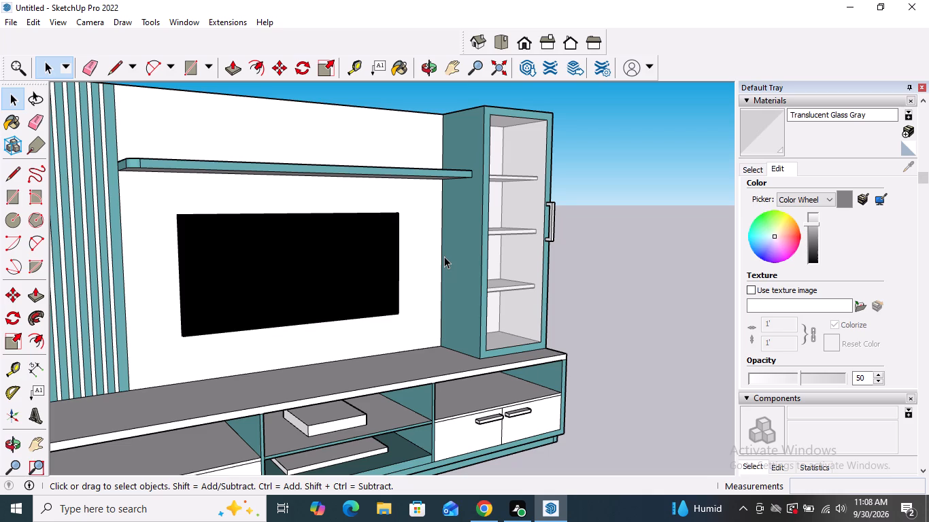
pyautogui.scroll(-3, 444, 266)
pyautogui.moveTo(407, 445); pyautogui.dragTo(407, 432, button='middle')
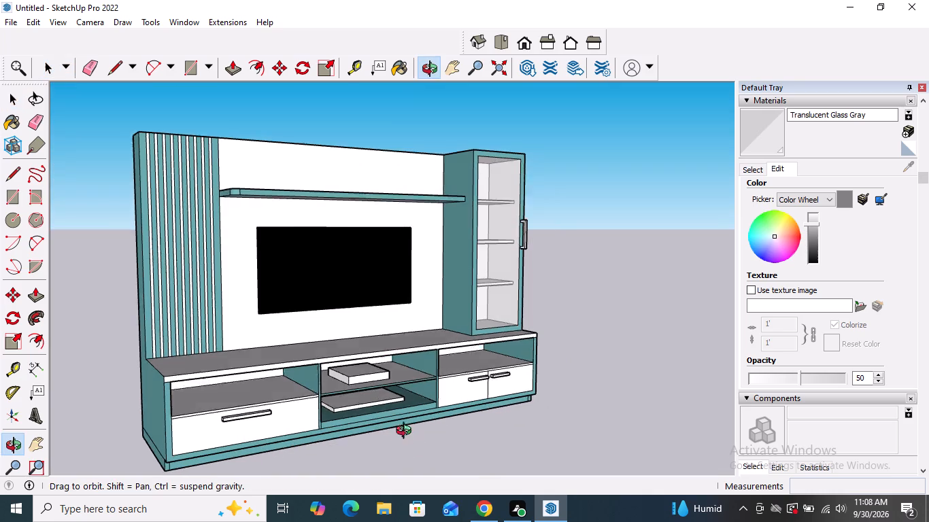
pyautogui.moveTo(407, 432); pyautogui.dragTo(353, 406, button='middle')
pyautogui.scroll(3, 353, 406)
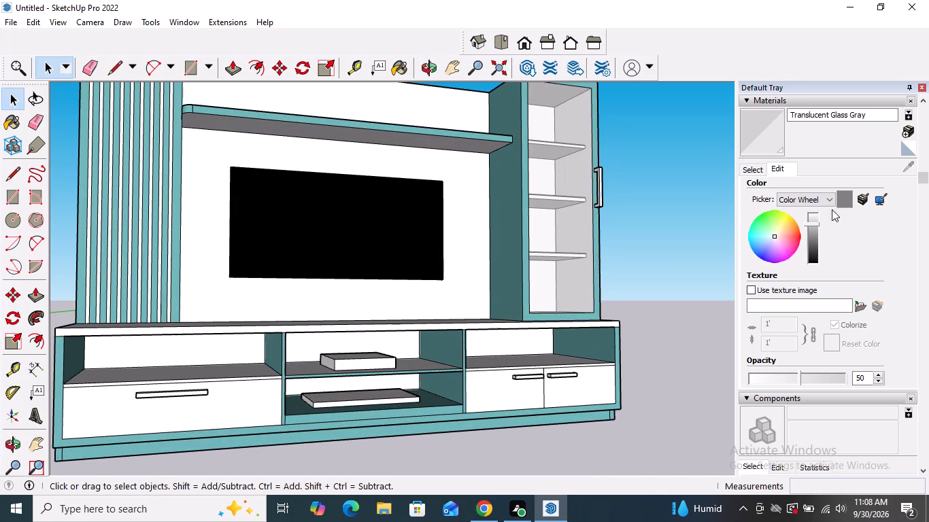
# Paint the faces of the small box on the lower unit's middle shelf with 0136_Charcoal from Colors-Named.
pyautogui.click(756, 171)
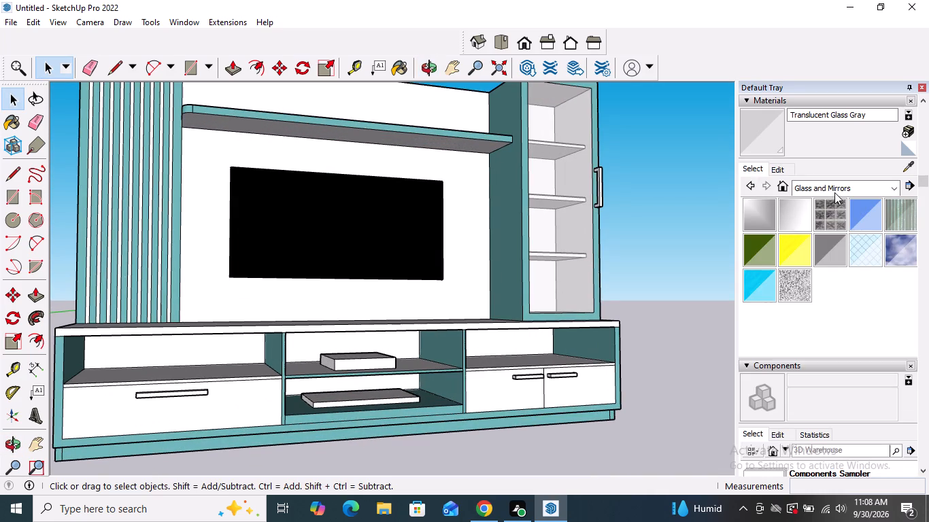
pyautogui.click(836, 186)
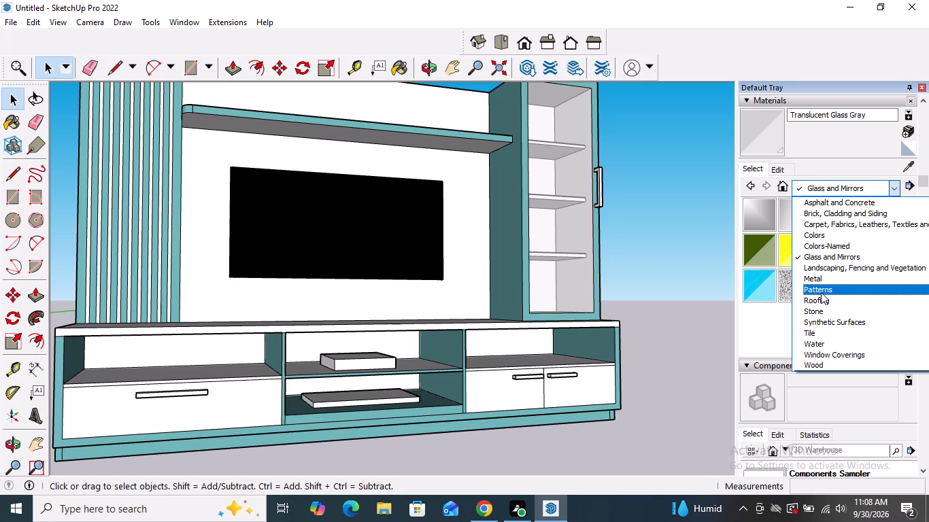
pyautogui.click(836, 248)
pyautogui.scroll(-5, 839, 267)
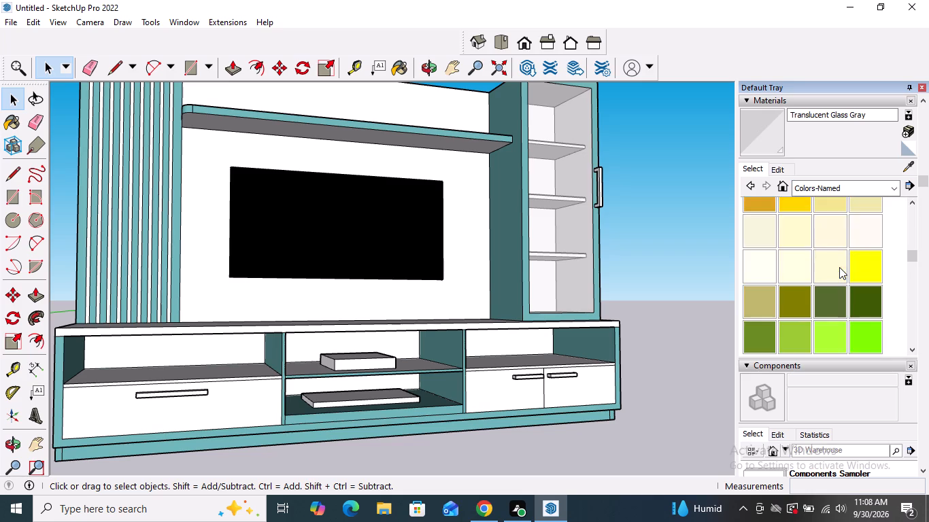
pyautogui.scroll(-10, 839, 267)
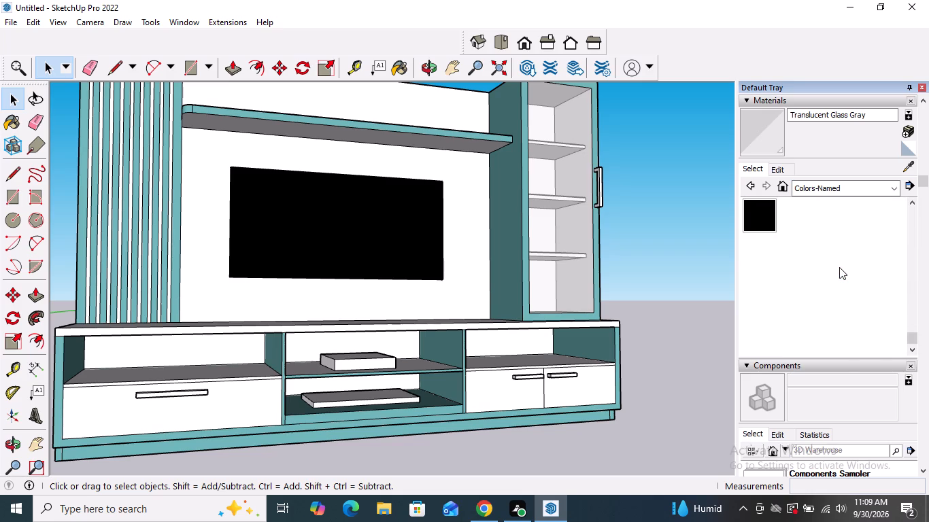
pyautogui.scroll(1, 839, 267)
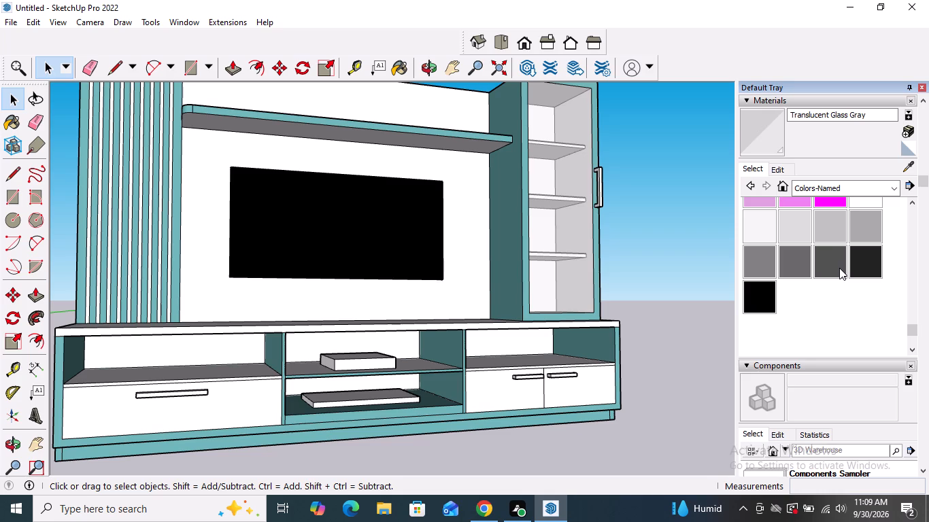
pyautogui.click(866, 264)
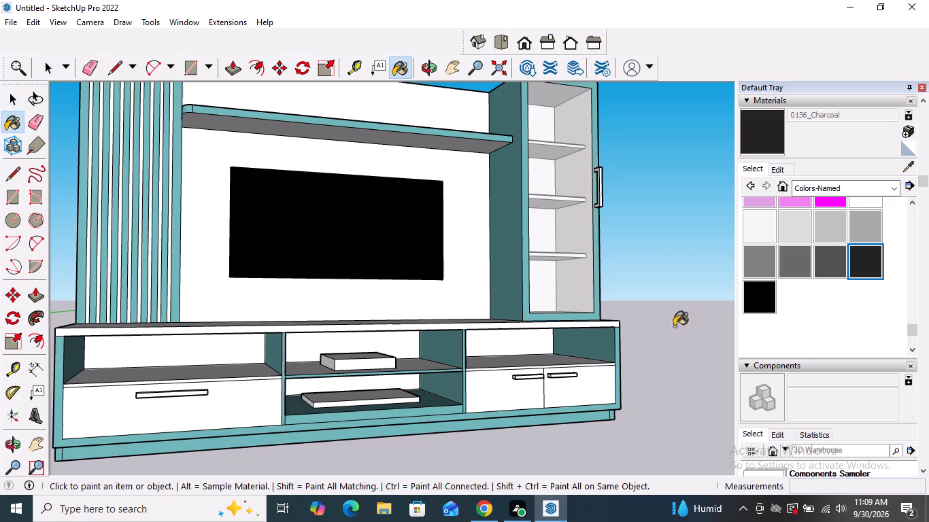
pyautogui.scroll(11, 336, 364)
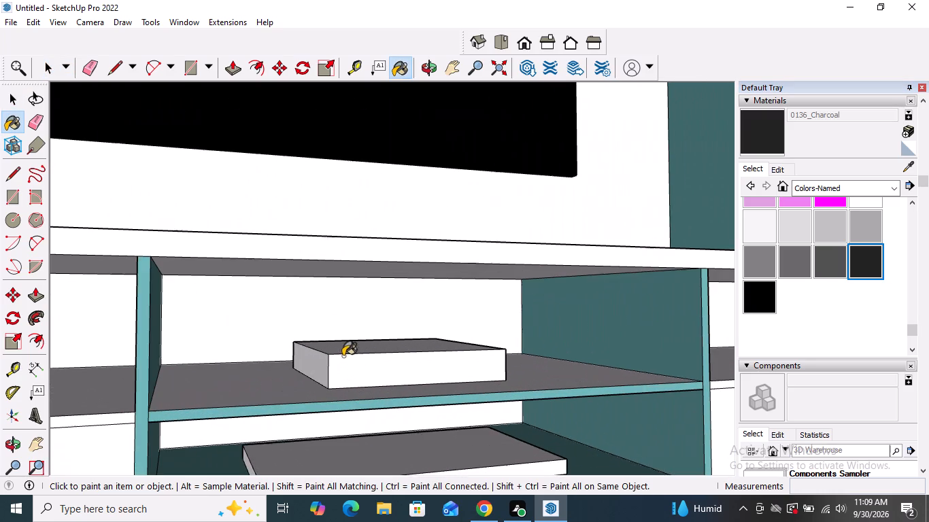
pyautogui.click(347, 350)
pyautogui.click(353, 363)
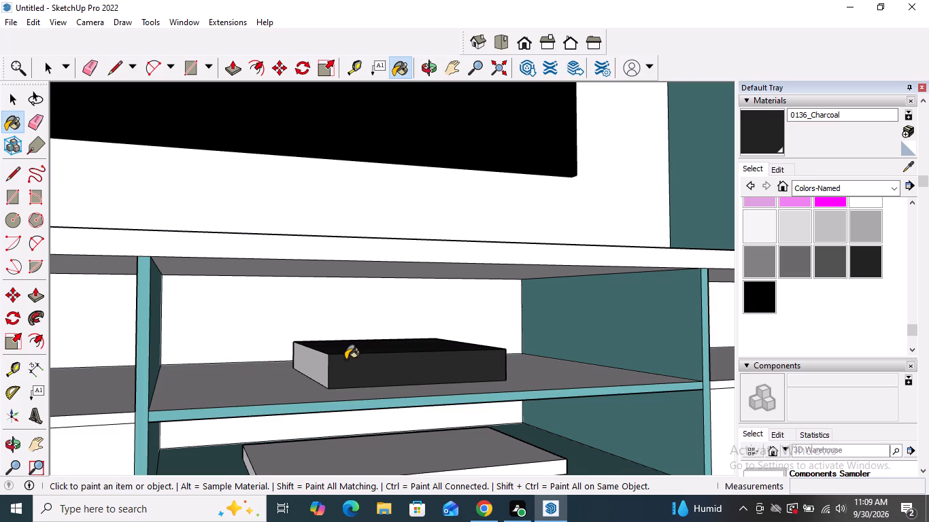
pyautogui.scroll(2, 345, 360)
pyautogui.click(316, 359)
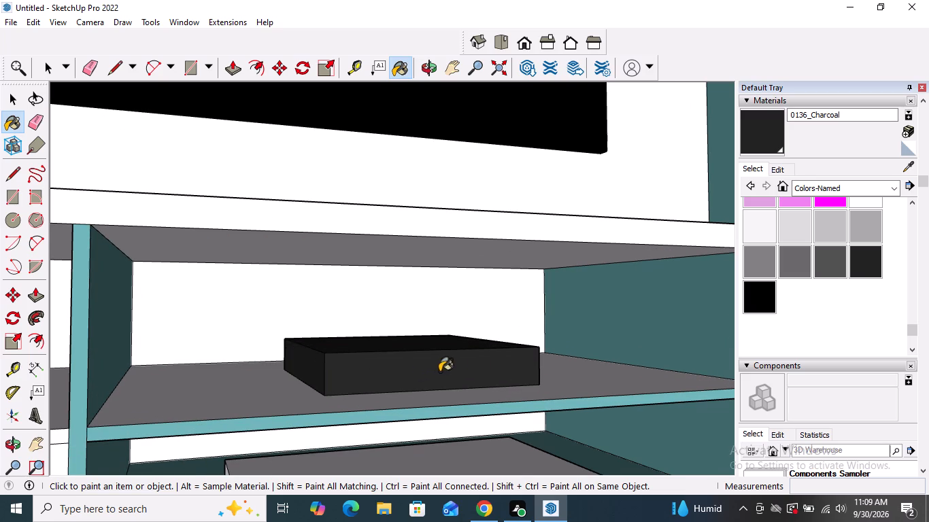
pyautogui.moveTo(613, 356); pyautogui.dragTo(413, 362, button='middle')
pyautogui.click(399, 362)
# Paint the top, front and side faces of the flat box below the middle shelf with 0136_Charcoal.
pyautogui.scroll(-7, 413, 342)
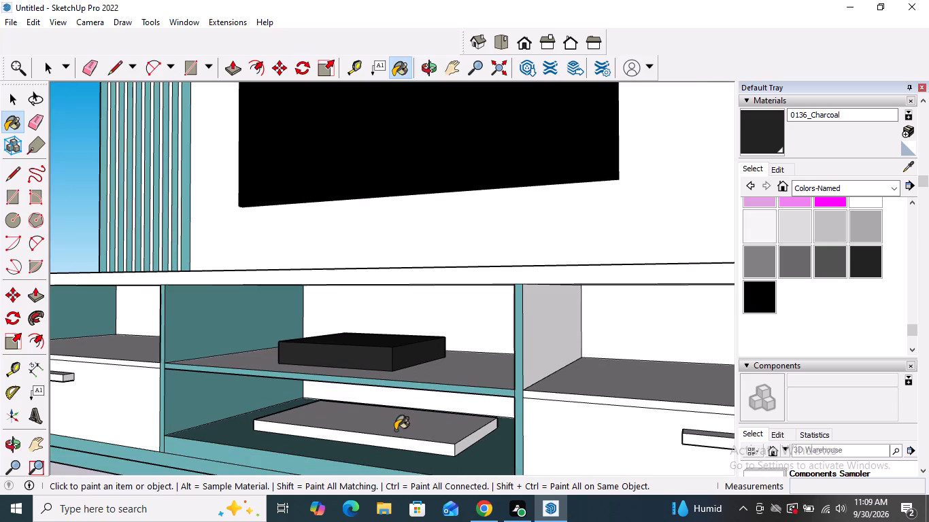
pyautogui.scroll(3, 395, 438)
pyautogui.scroll(6, 489, 468)
pyautogui.click(486, 438)
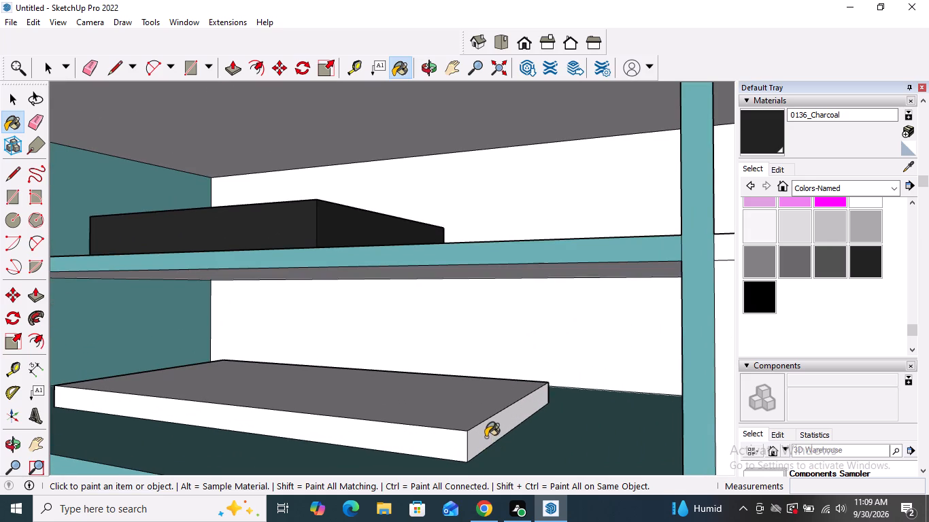
pyautogui.click(475, 413)
pyautogui.click(447, 442)
pyautogui.scroll(-3, 550, 419)
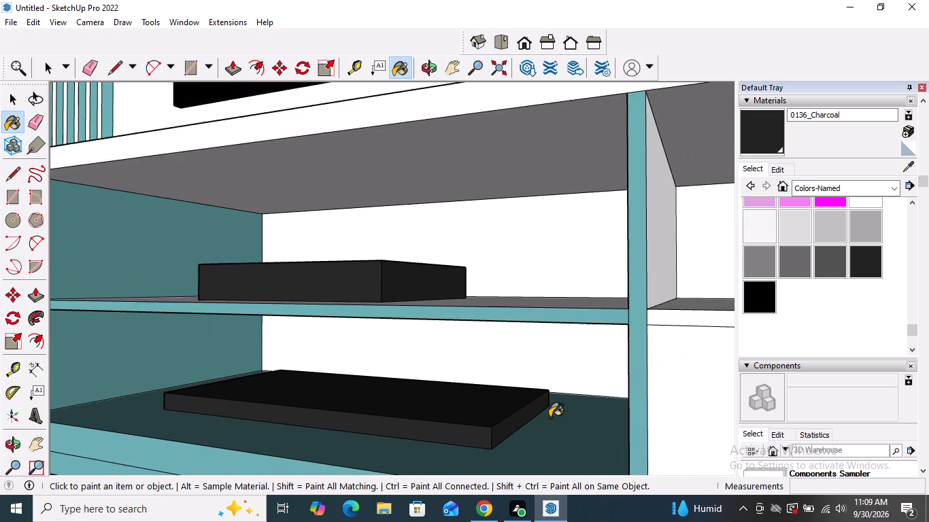
# Paint the remaining unpainted end face of the flat box below the middle shelf with 0136_Charcoal.
pyautogui.scroll(-7, 552, 416)
pyautogui.moveTo(316, 415); pyautogui.dragTo(361, 423, button='middle')
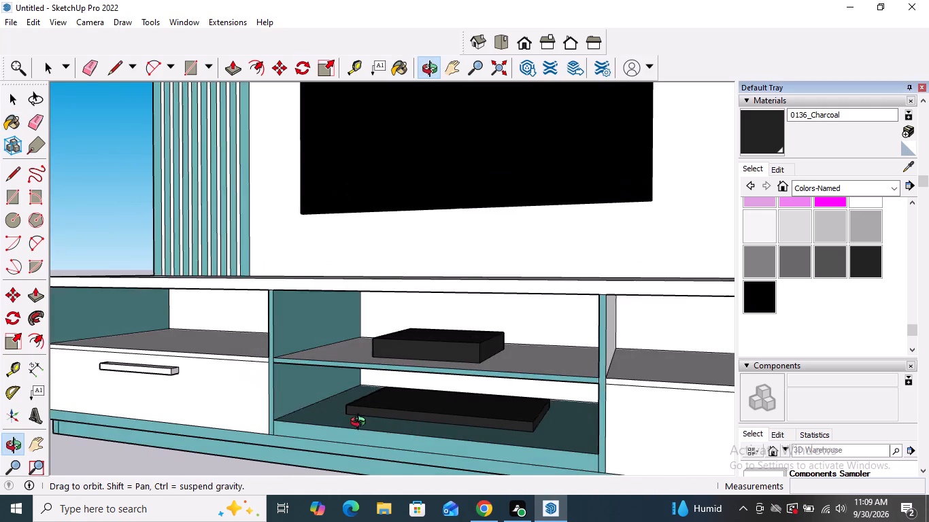
pyautogui.moveTo(361, 423); pyautogui.dragTo(554, 432, button='middle')
pyautogui.scroll(8, 435, 403)
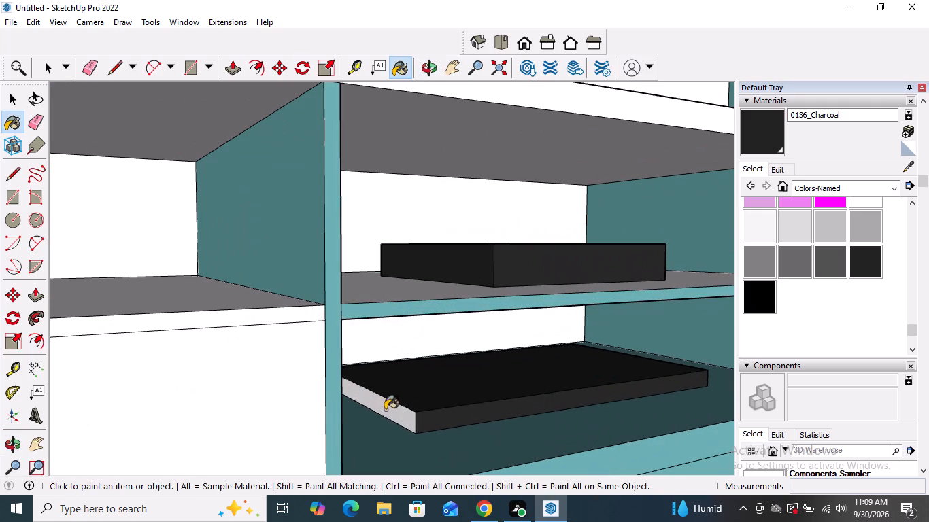
pyautogui.click(388, 406)
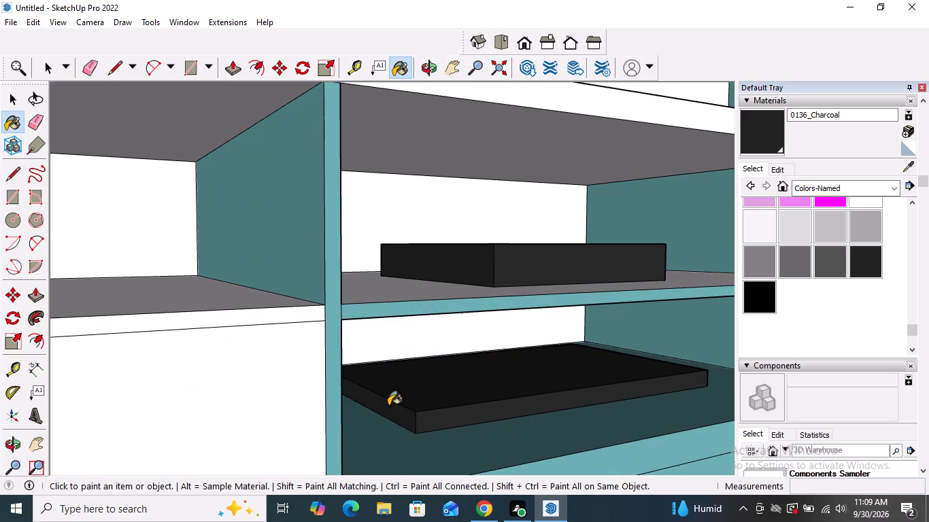
pyautogui.scroll(-8, 357, 406)
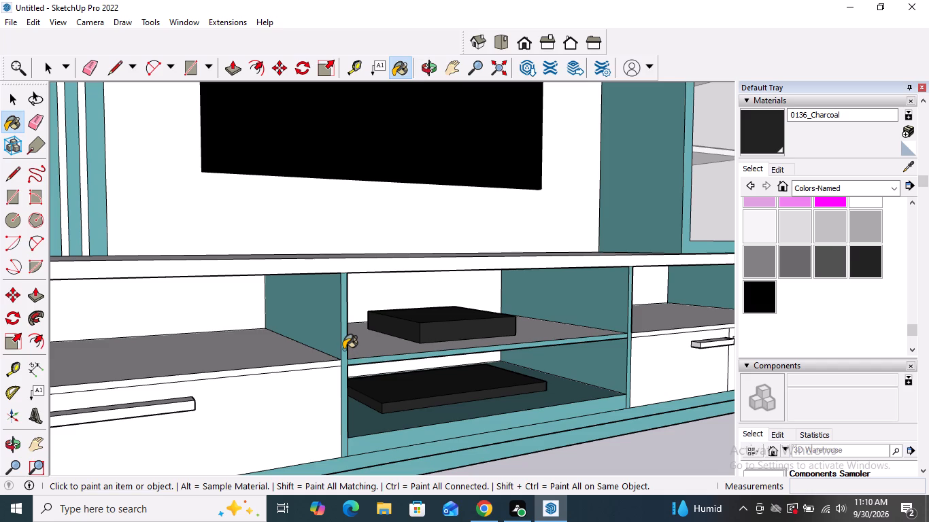
pyautogui.scroll(-3, 343, 348)
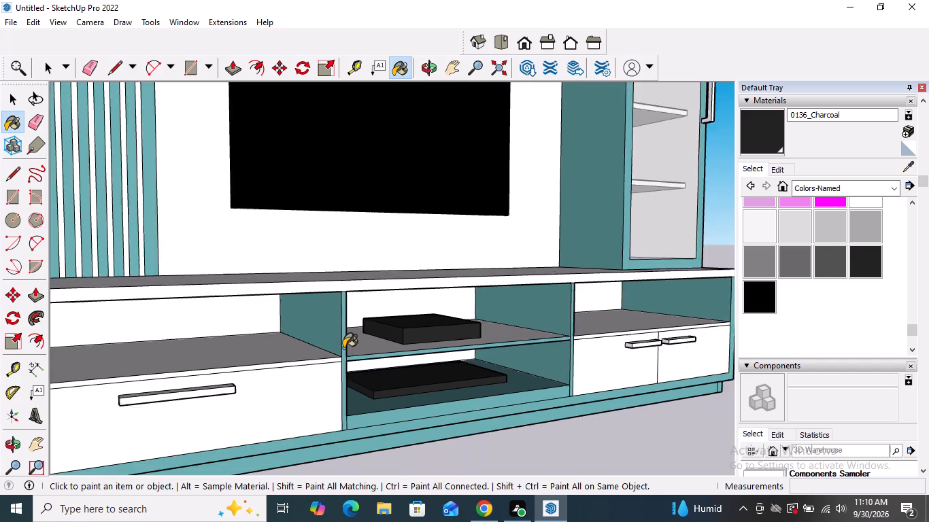
pyautogui.scroll(-8, 343, 348)
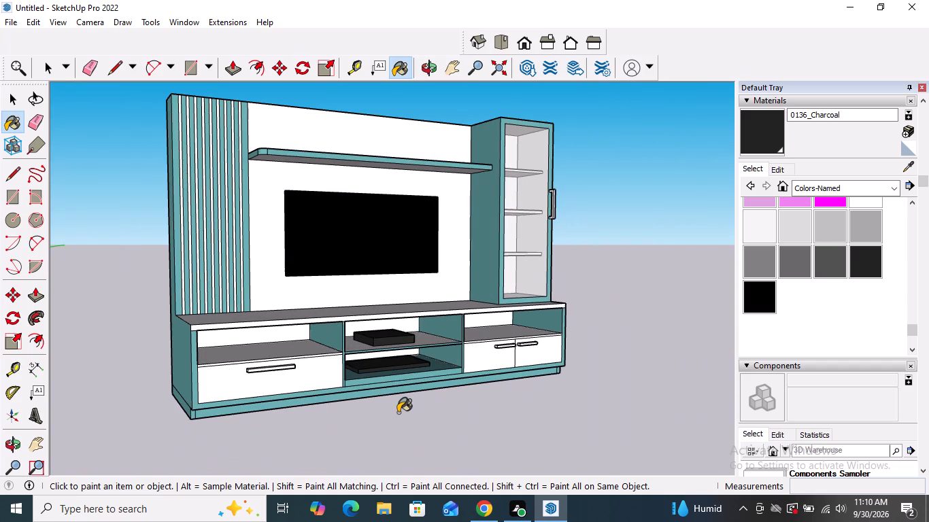
pyautogui.press('space')
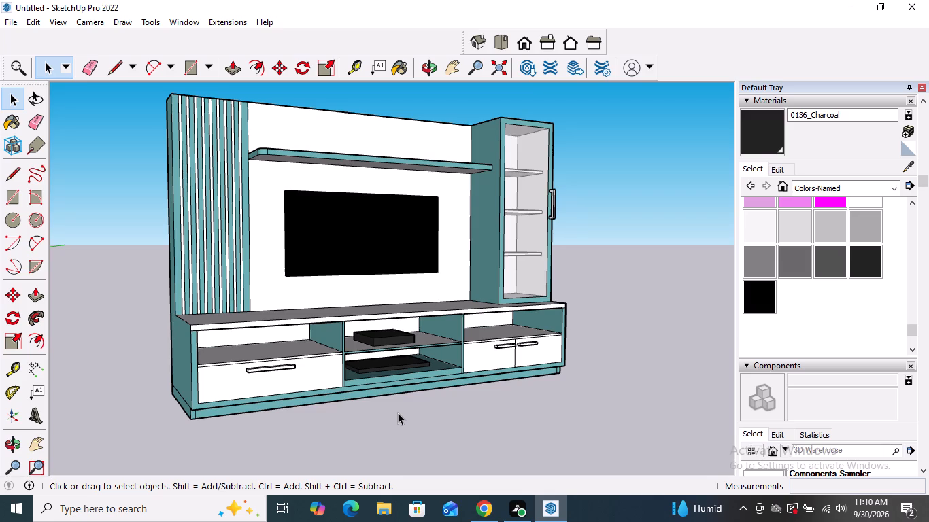
# Paint the divider's side face inside the open compartment above the double doors with 0081_CadetBlue from Colors-Named.
pyautogui.moveTo(425, 347); pyautogui.dragTo(202, 352, button='middle')
pyautogui.scroll(6, 471, 360)
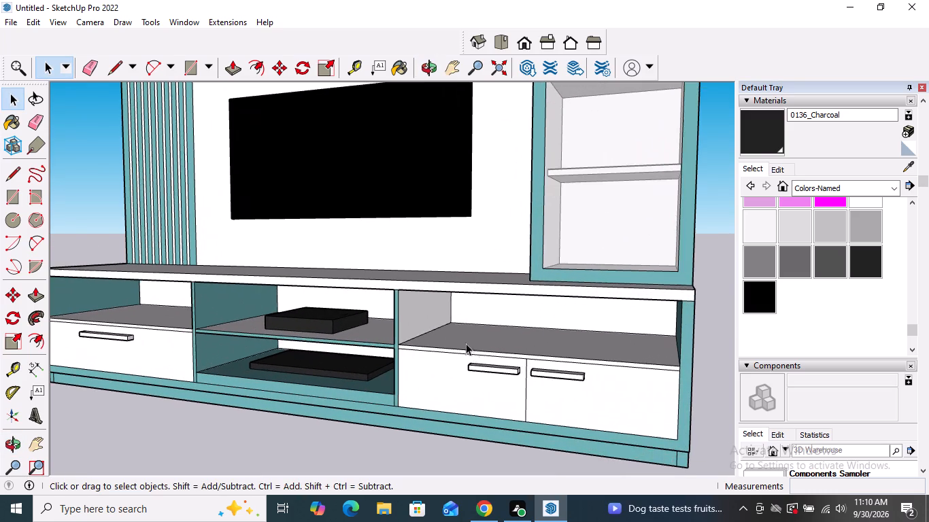
pyautogui.scroll(1, 431, 318)
pyautogui.scroll(1, 790, 245)
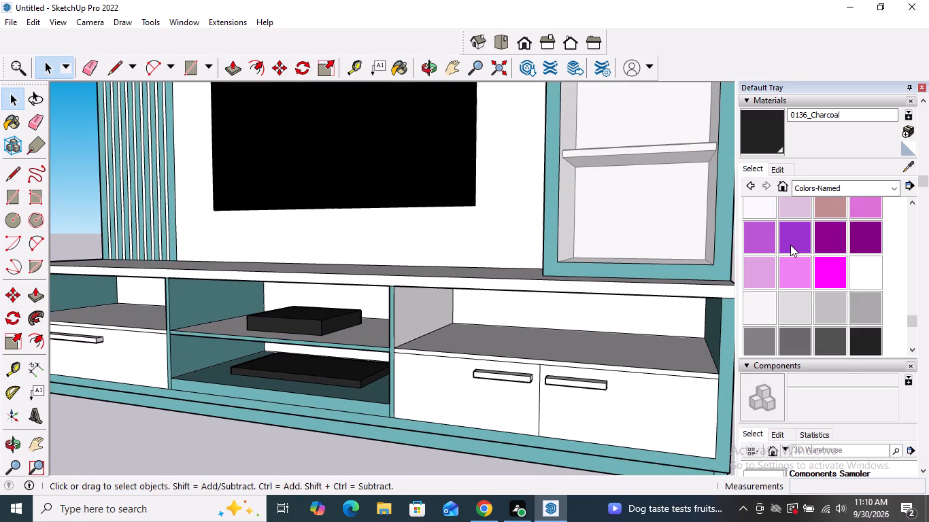
pyautogui.scroll(2, 790, 245)
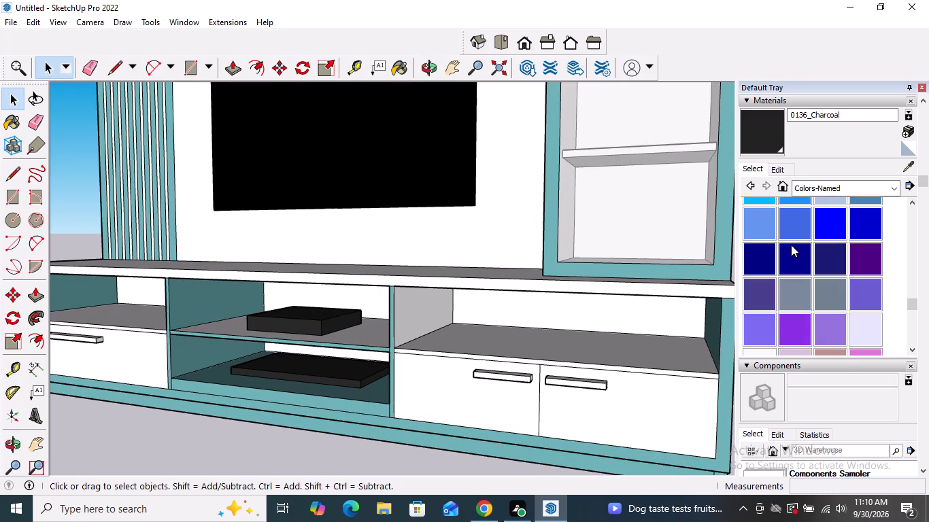
pyautogui.scroll(3, 791, 245)
pyautogui.click(762, 291)
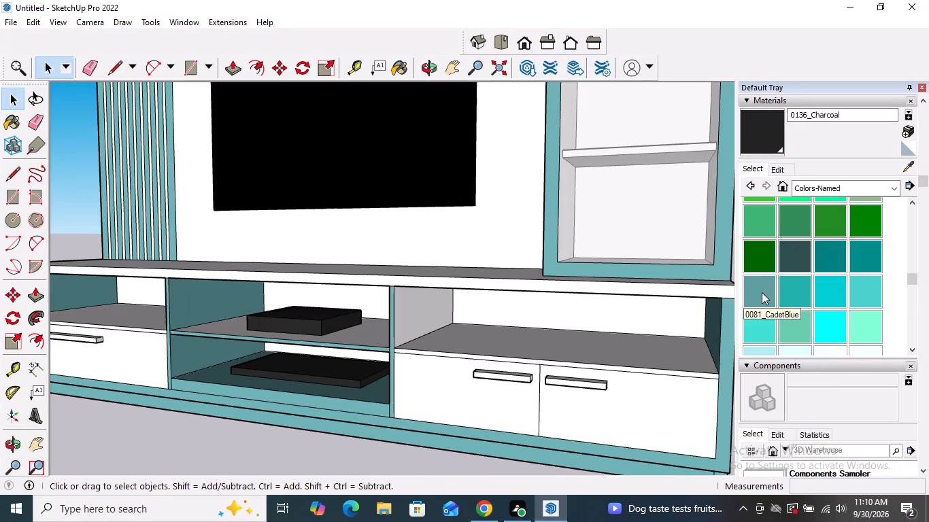
pyautogui.click(413, 316)
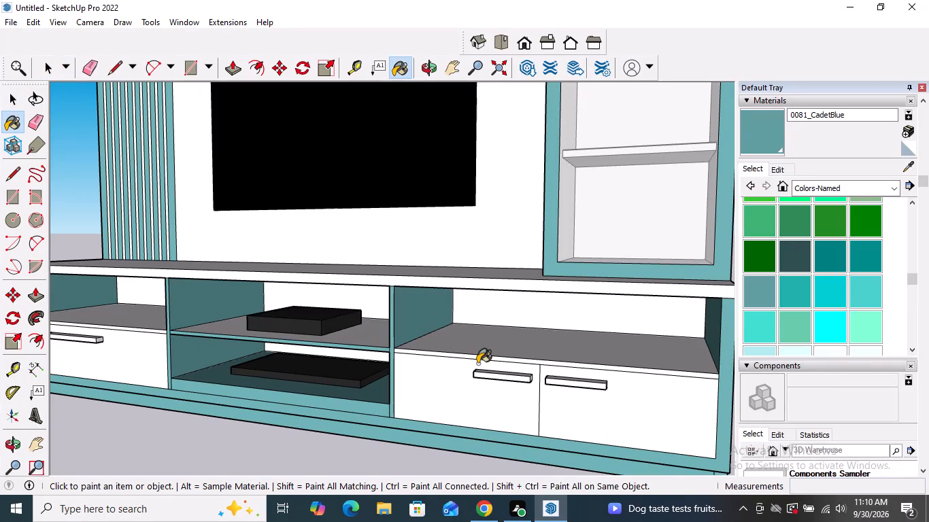
# Examine the whole TV unit from several angles and distances for parts that still need colour.
pyautogui.scroll(-4, 796, 288)
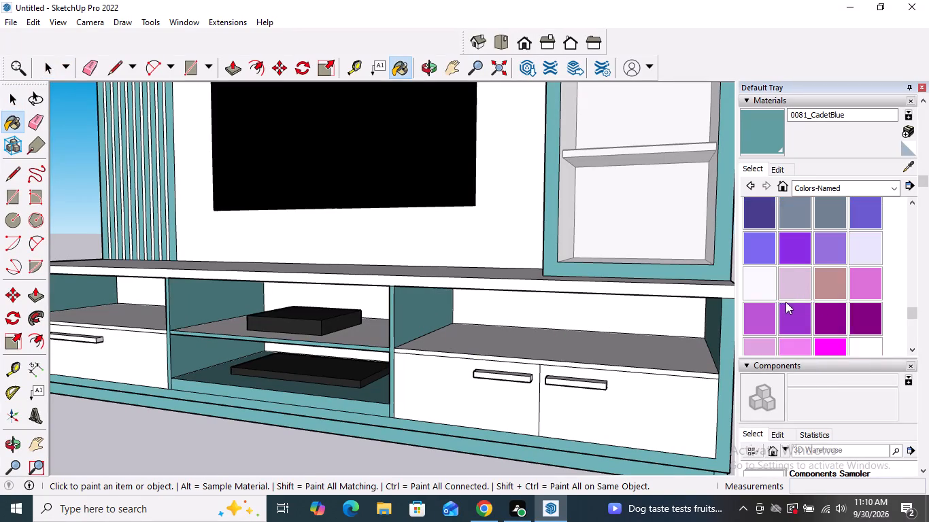
pyautogui.scroll(-3, 786, 302)
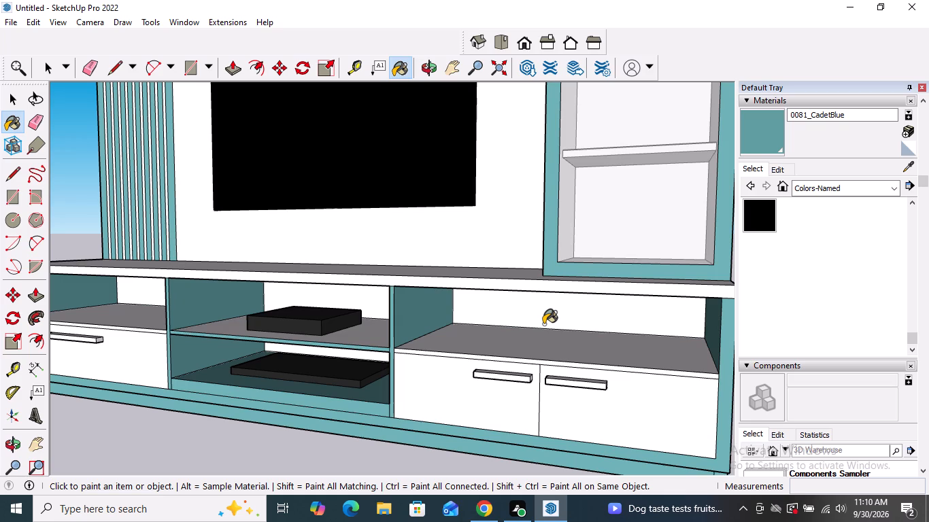
pyautogui.scroll(-2, 615, 271)
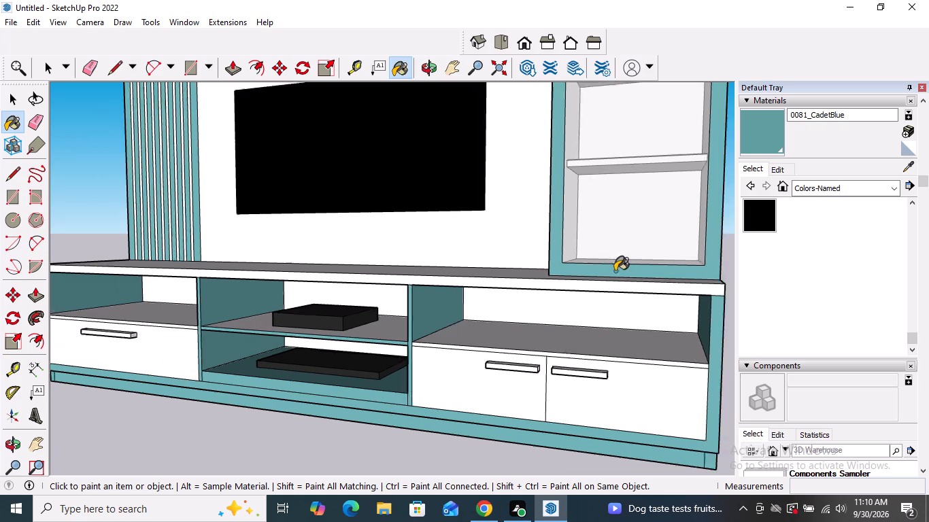
pyautogui.scroll(-2, 615, 271)
pyautogui.scroll(-5, 540, 306)
pyautogui.scroll(-2, 523, 373)
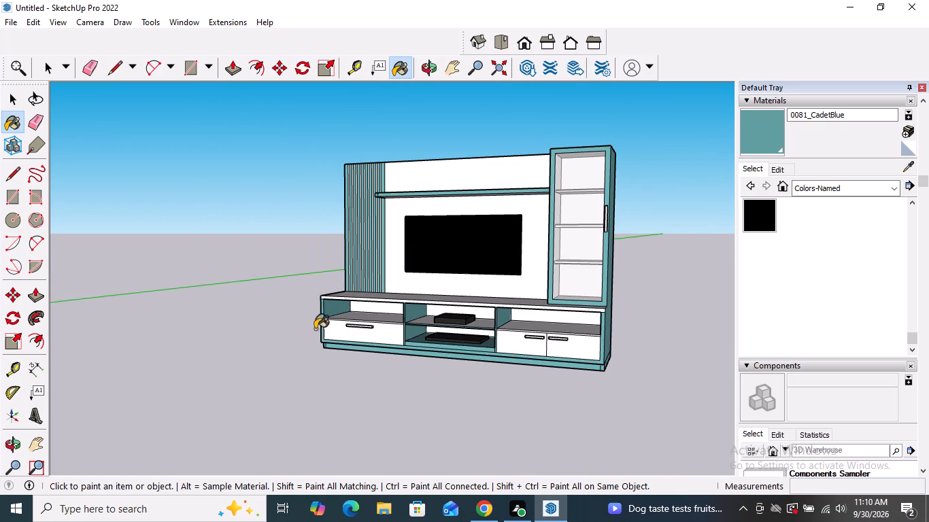
pyautogui.moveTo(351, 368); pyautogui.dragTo(673, 340, button='middle')
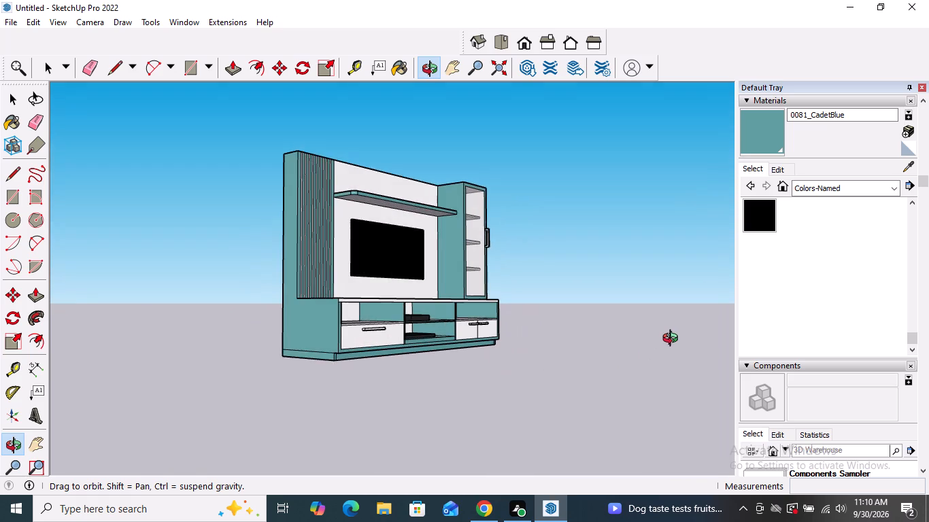
pyautogui.moveTo(673, 340); pyautogui.dragTo(613, 376, button='middle')
pyautogui.scroll(2, 554, 143)
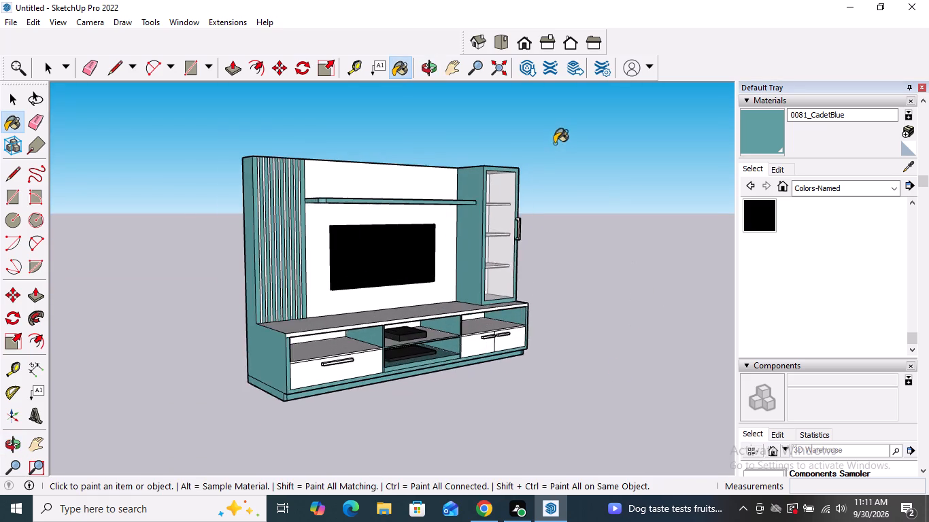
pyautogui.scroll(5, 554, 143)
pyautogui.scroll(1, 557, 202)
pyautogui.press('space')
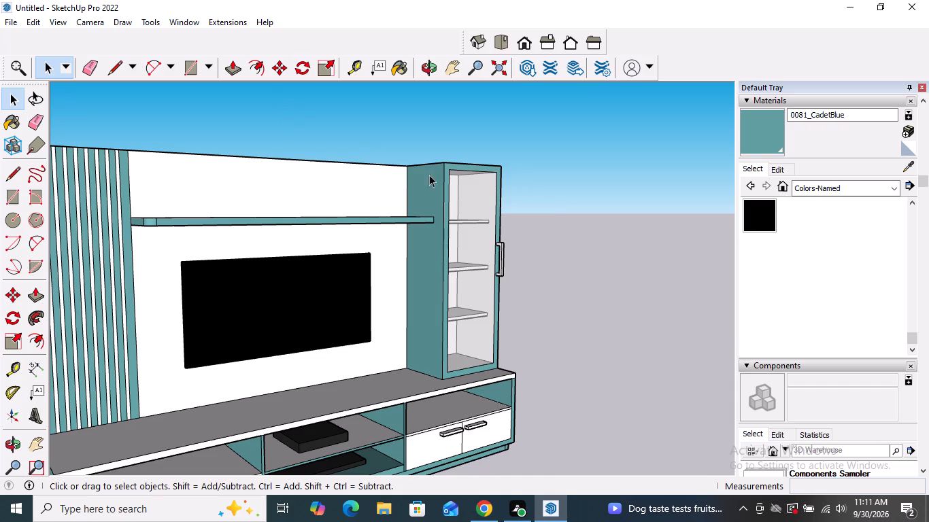
pyautogui.scroll(-6, 446, 198)
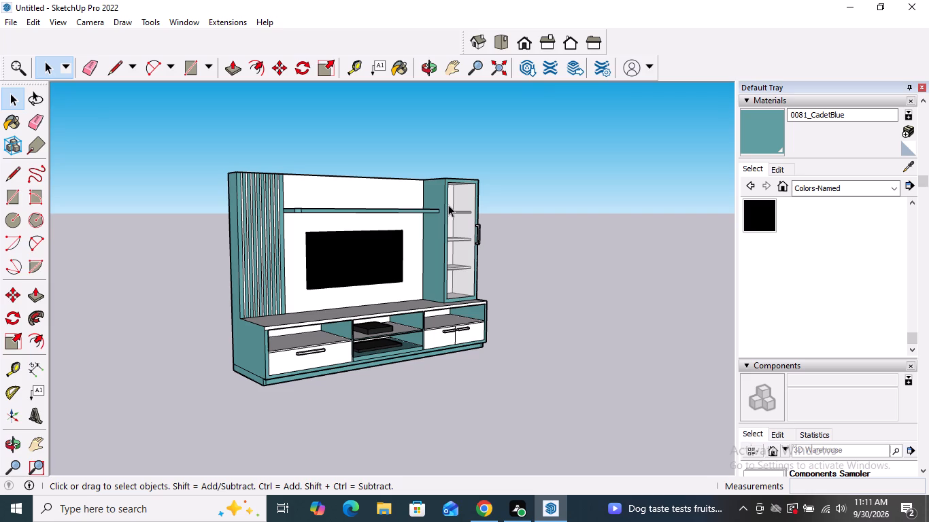
pyautogui.scroll(-5, 461, 290)
pyautogui.moveTo(528, 315); pyautogui.dragTo(504, 332, button='middle')
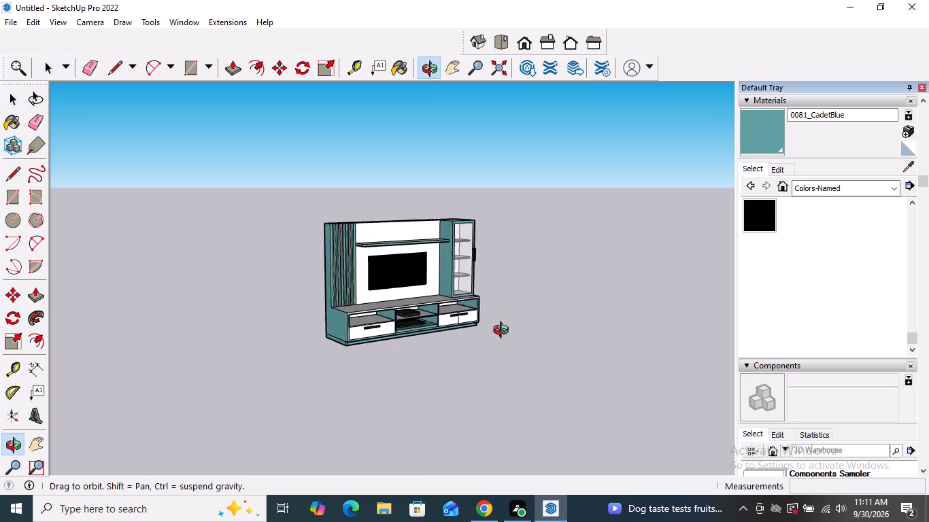
pyautogui.moveTo(504, 332); pyautogui.dragTo(428, 329, button='middle')
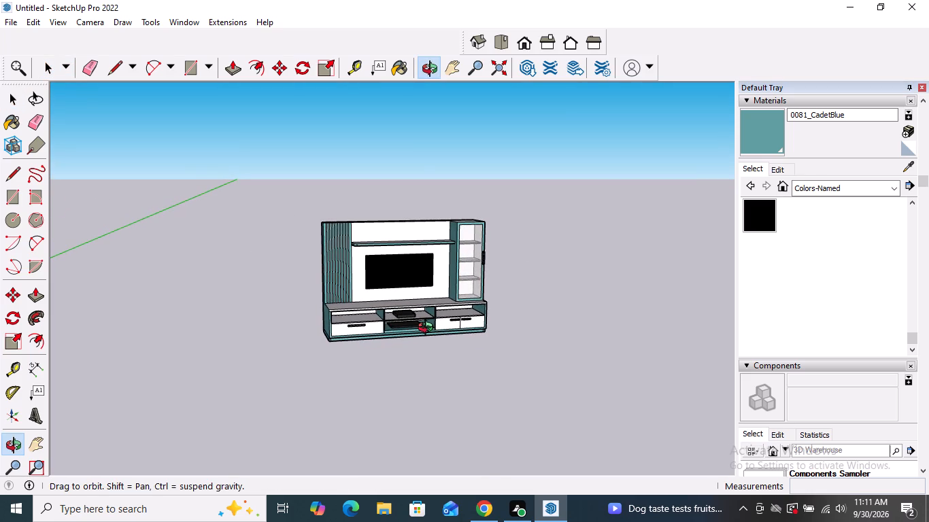
pyautogui.moveTo(428, 329); pyautogui.dragTo(428, 329, button='middle')
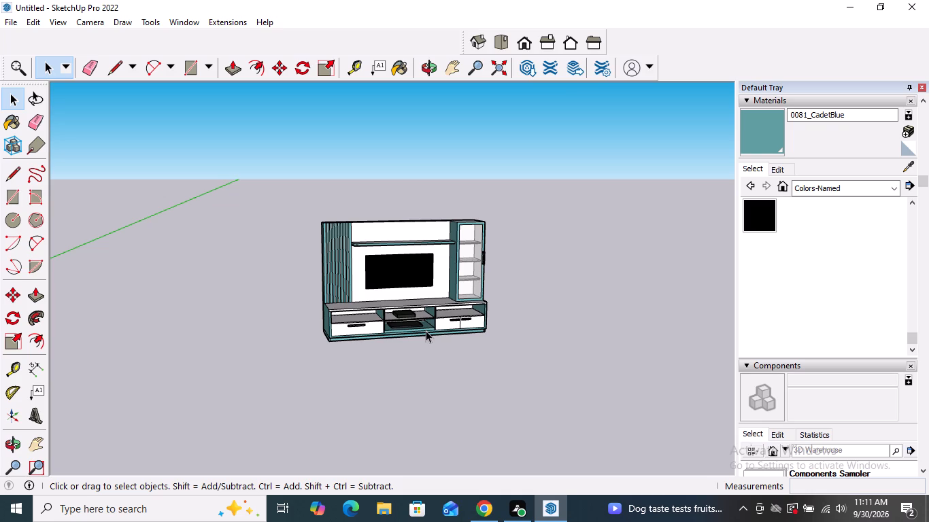
pyautogui.scroll(9, 421, 317)
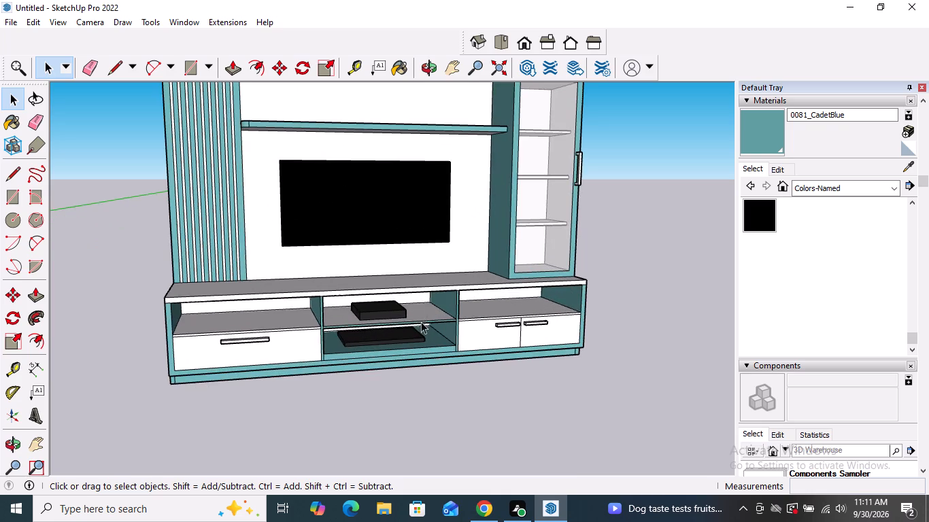
pyautogui.moveTo(421, 321); pyautogui.dragTo(351, 347, button='middle')
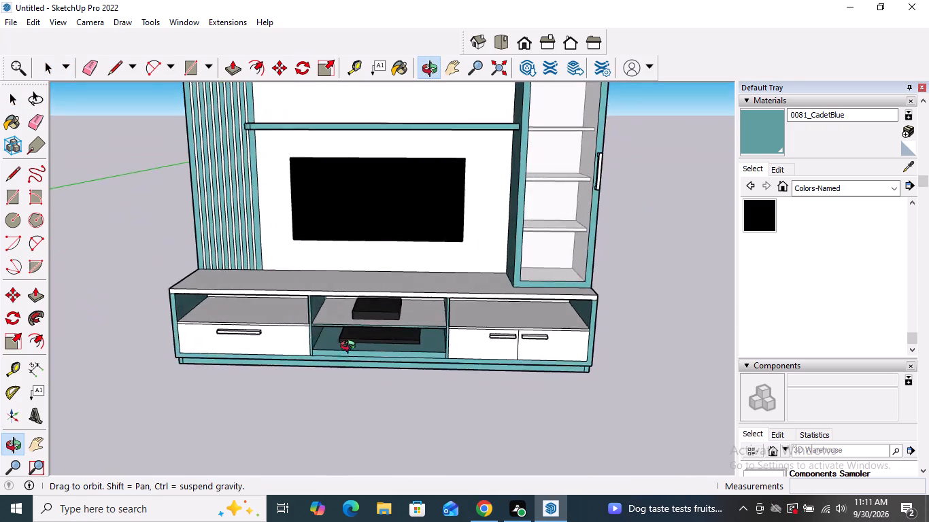
pyautogui.moveTo(351, 347); pyautogui.dragTo(456, 341, button='middle')
# Paint the front and both side faces of the glass door's handle with 0137_Black from Colors-Named.
pyautogui.scroll(9, 603, 137)
pyautogui.scroll(5, 544, 186)
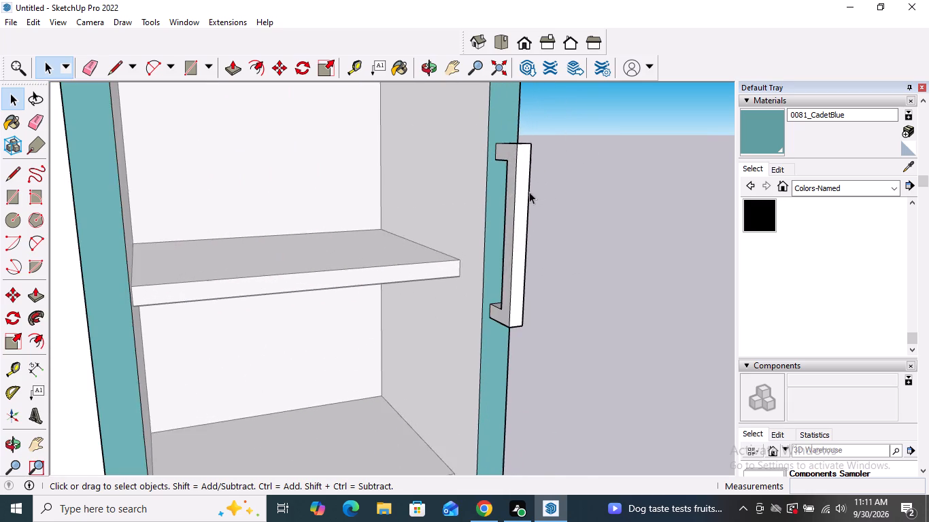
pyautogui.moveTo(529, 192); pyautogui.dragTo(656, 198, button='middle')
pyautogui.click(758, 219)
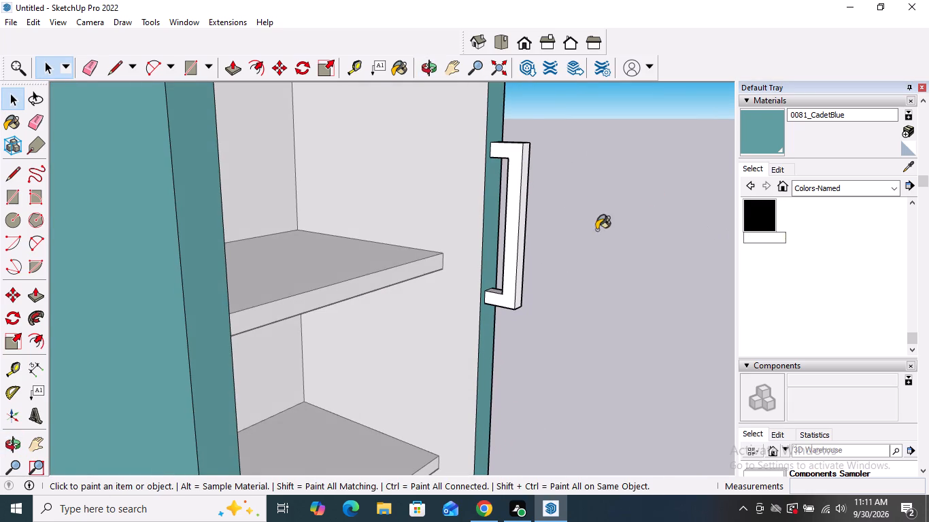
pyautogui.scroll(6, 532, 210)
pyautogui.click(495, 198)
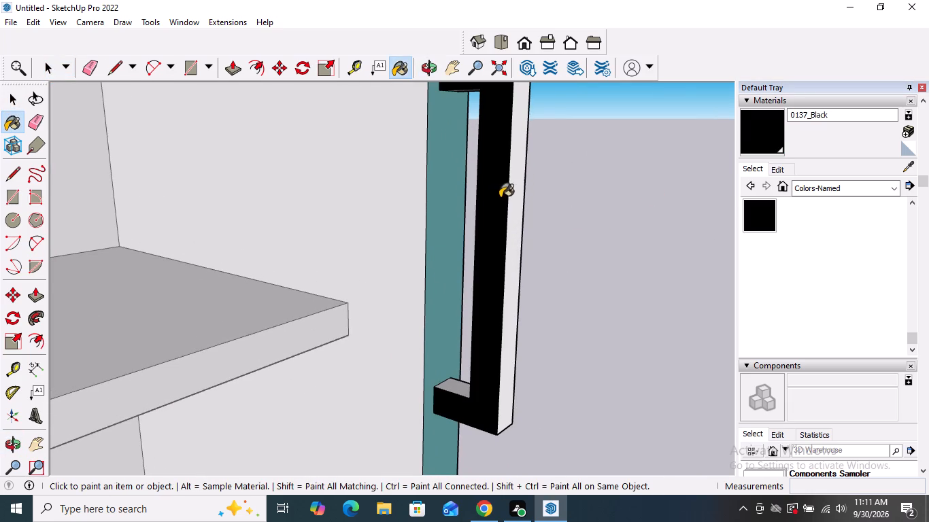
pyautogui.click(513, 195)
pyautogui.scroll(-7, 485, 275)
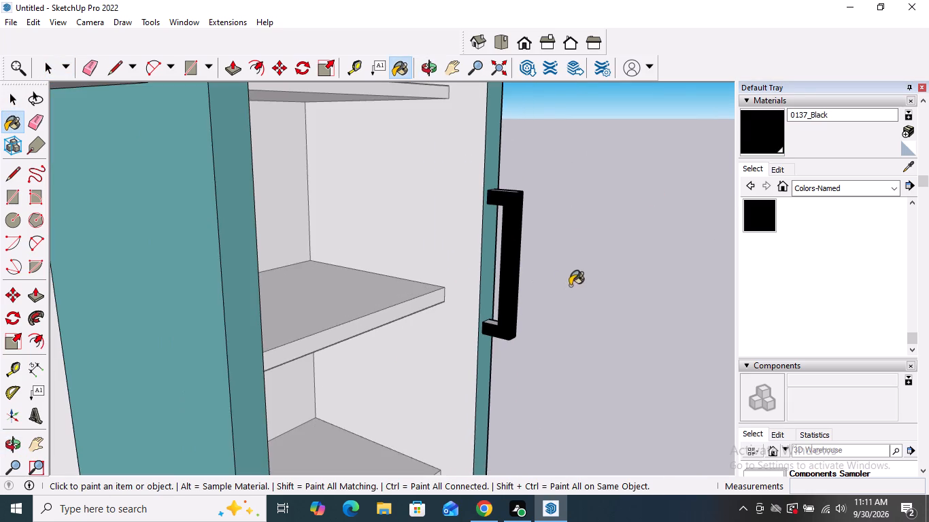
pyautogui.moveTo(570, 285); pyautogui.dragTo(132, 271, button='middle')
pyautogui.scroll(4, 386, 266)
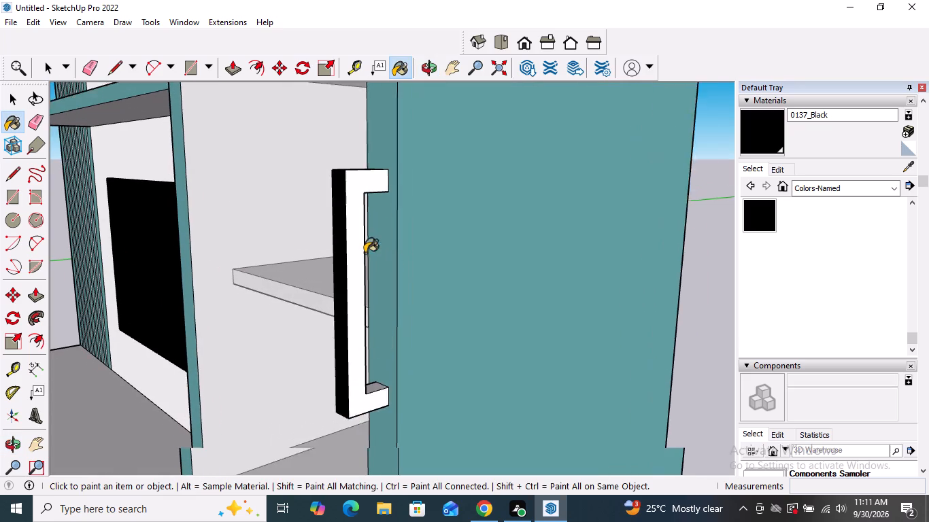
pyautogui.click(352, 230)
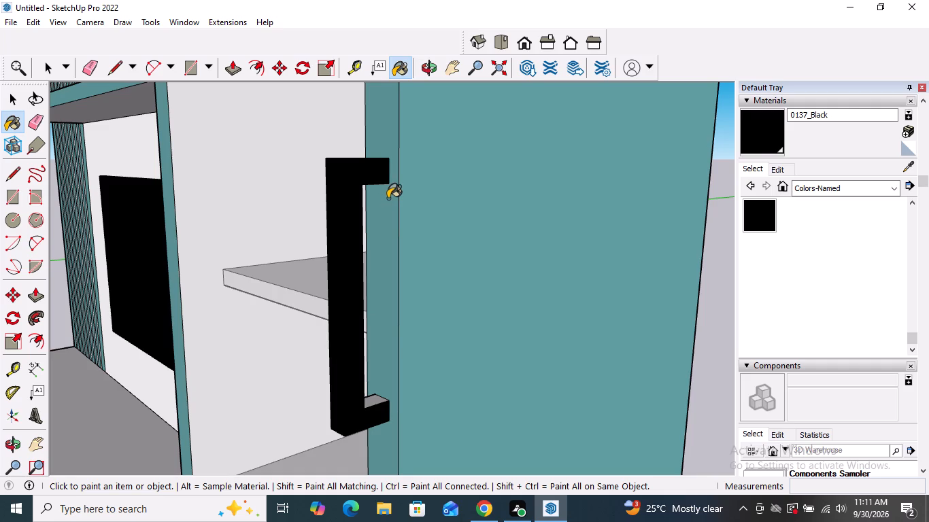
pyautogui.scroll(-14, 388, 198)
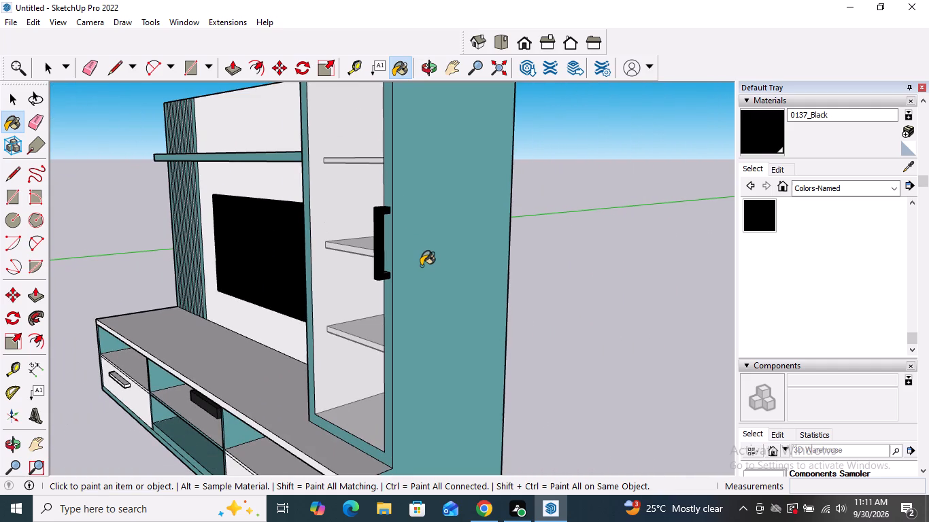
pyautogui.press('space')
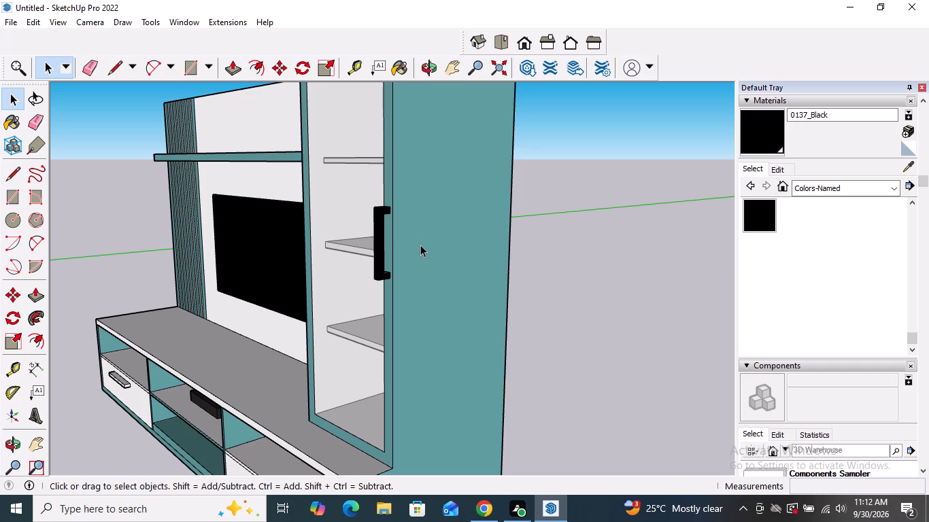
pyautogui.scroll(-8, 375, 241)
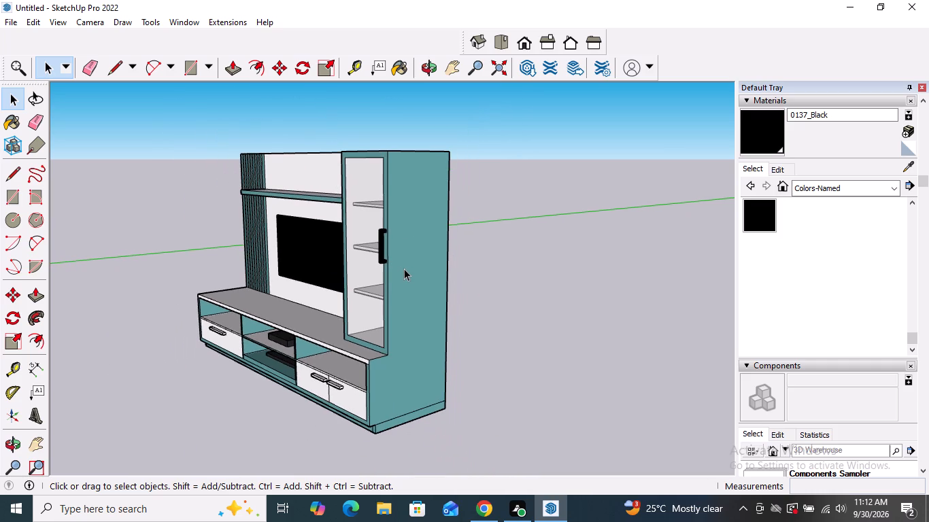
pyautogui.scroll(-4, 404, 268)
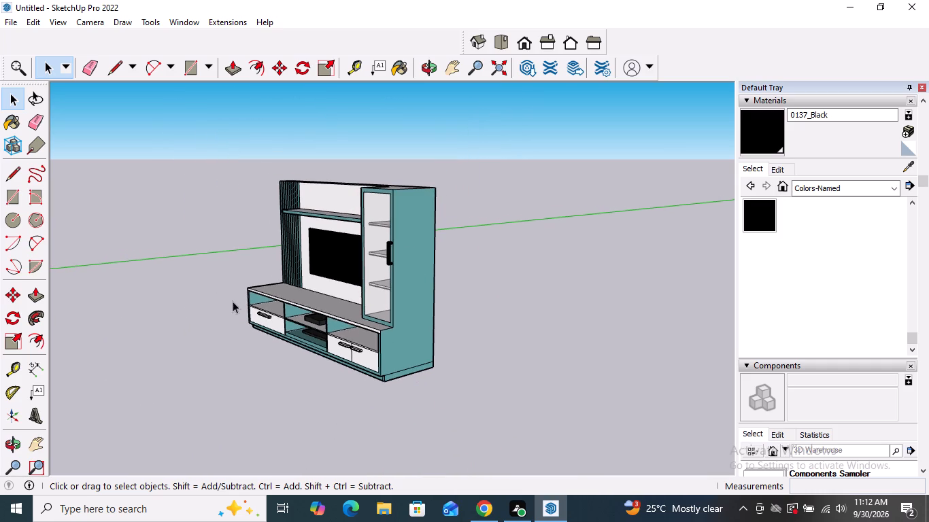
# Paint the top face of the back panel and glass cabinet, and the wall shelf's top face, with 0081_CadetBlue from Colors-Named.
pyautogui.moveTo(233, 301); pyautogui.dragTo(637, 292, button='middle')
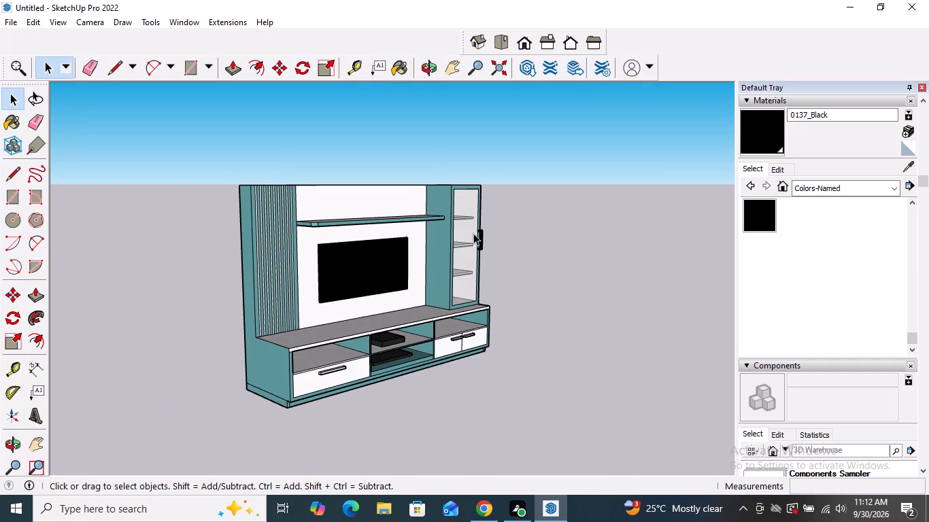
pyautogui.scroll(8, 464, 193)
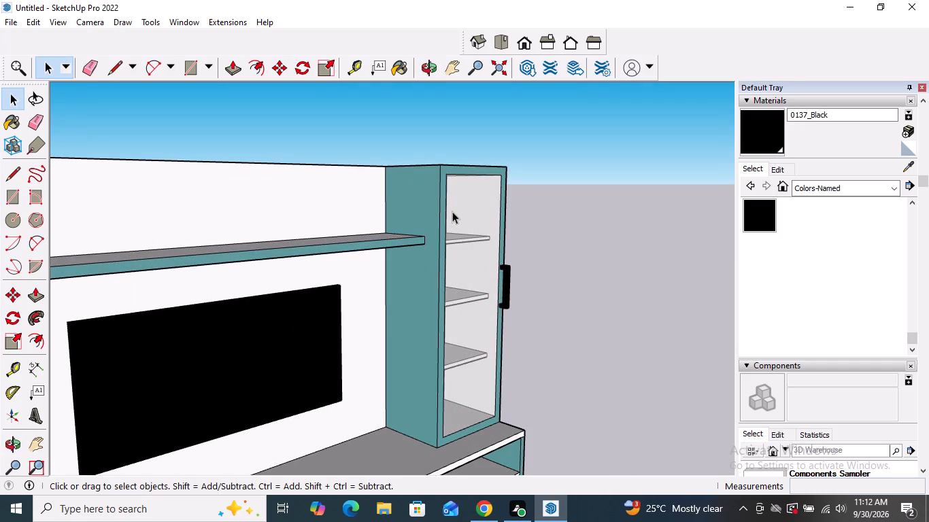
pyautogui.scroll(-9, 452, 211)
pyautogui.moveTo(433, 188); pyautogui.dragTo(433, 241, button='middle')
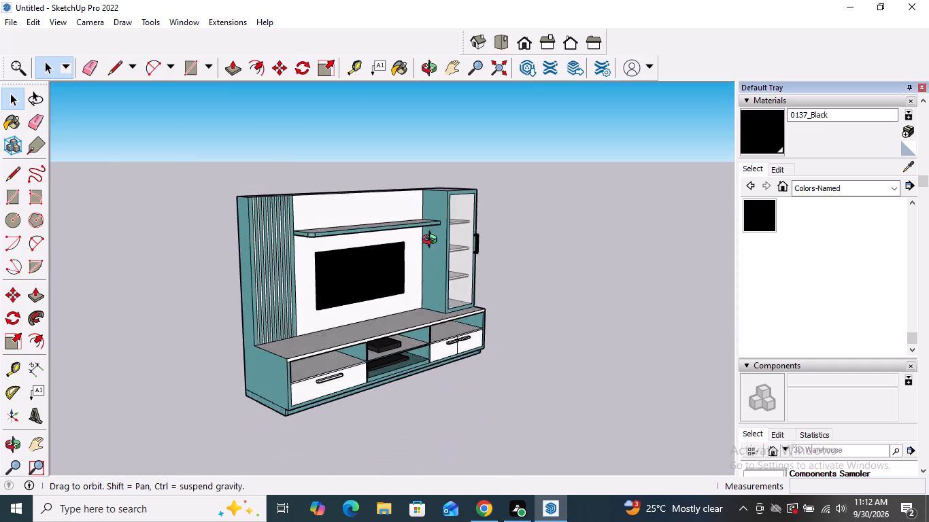
pyautogui.moveTo(433, 241); pyautogui.dragTo(418, 379, button='middle')
pyautogui.scroll(2, 467, 160)
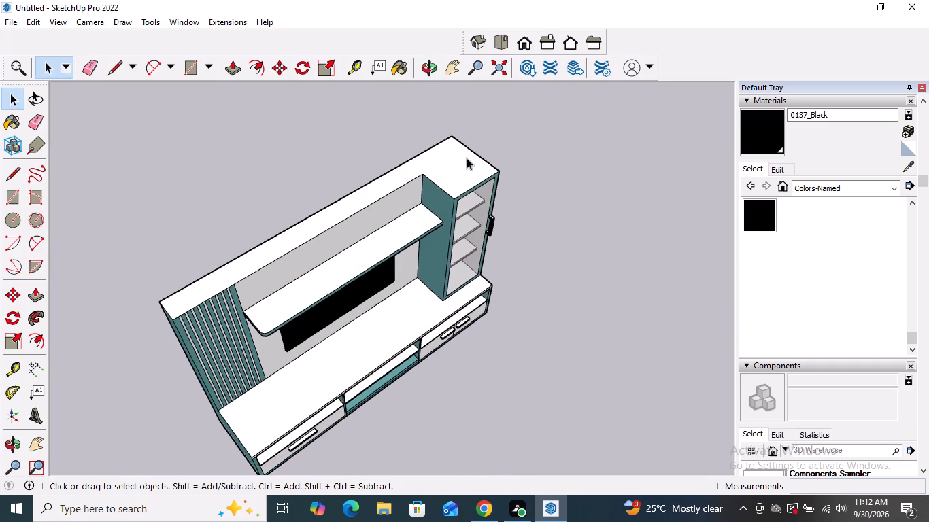
pyautogui.scroll(4, 818, 211)
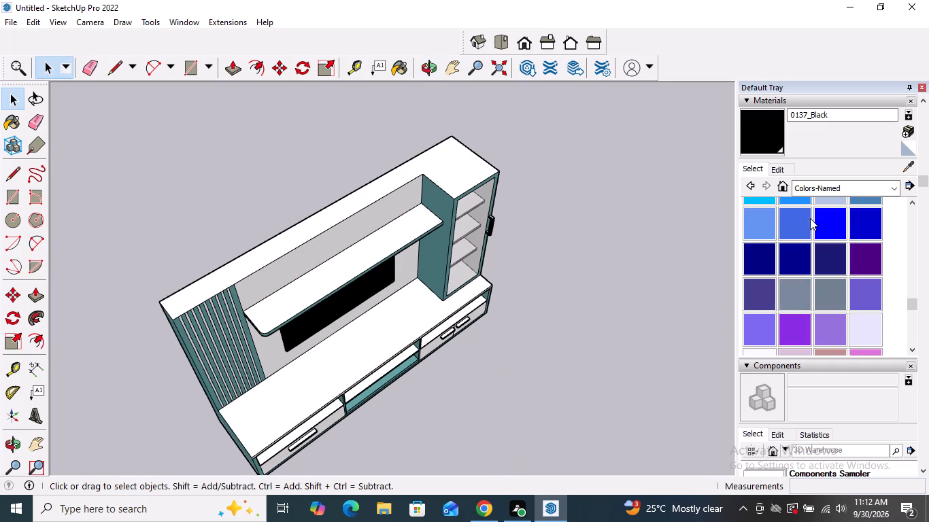
pyautogui.scroll(3, 810, 218)
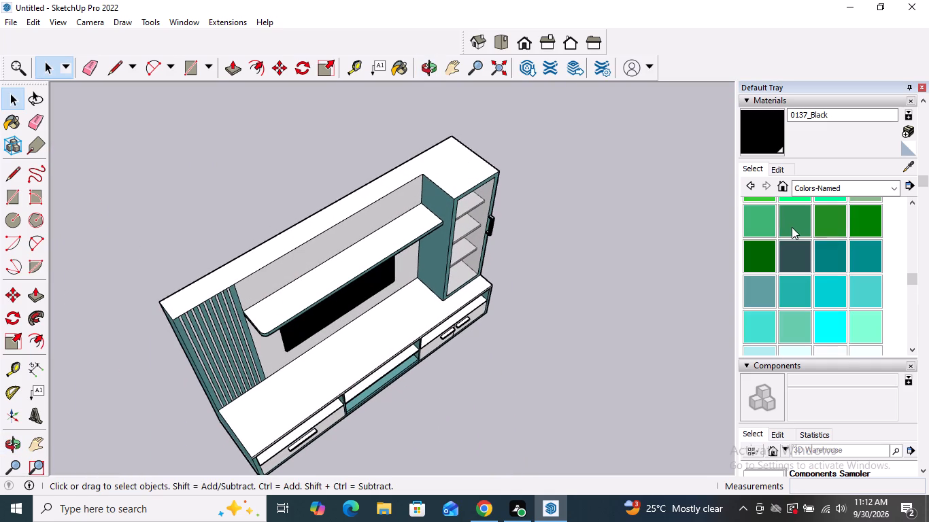
pyautogui.click(758, 294)
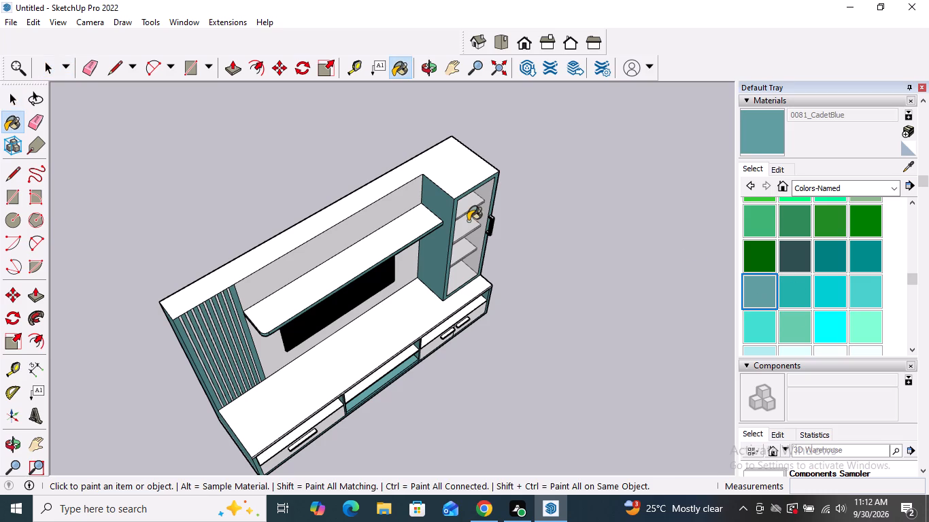
pyautogui.click(388, 186)
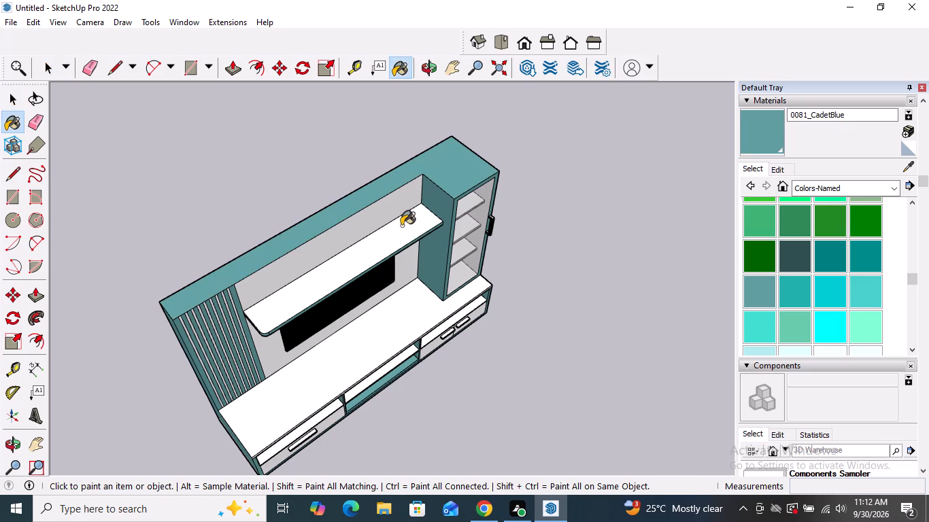
pyautogui.click(406, 232)
# Examine the wall shelf, open compartments and lower edges of the TV unit from several angles for unpainted faces.
pyautogui.moveTo(422, 285); pyautogui.dragTo(365, 130, button='middle')
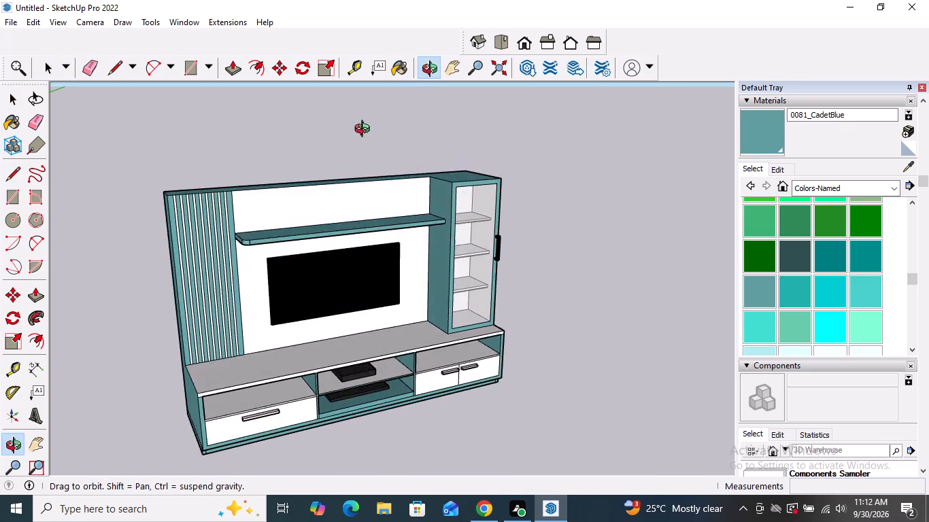
pyautogui.moveTo(365, 130); pyautogui.dragTo(354, 98, button='middle')
pyautogui.scroll(17, 219, 263)
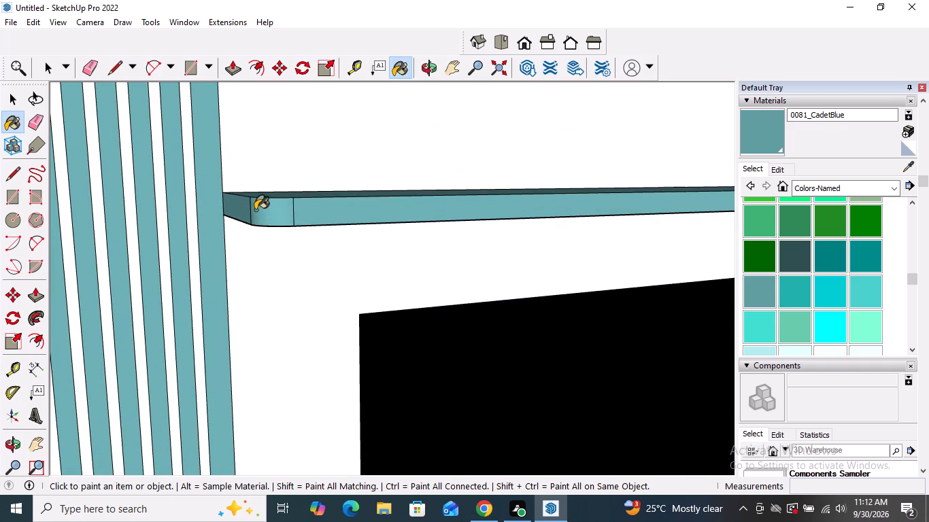
pyautogui.scroll(-1, 255, 210)
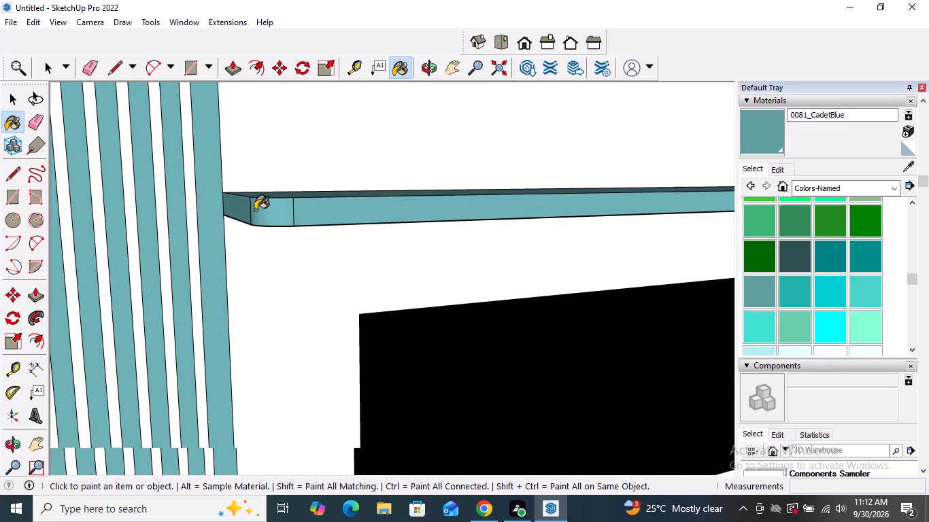
pyautogui.scroll(-14, 255, 210)
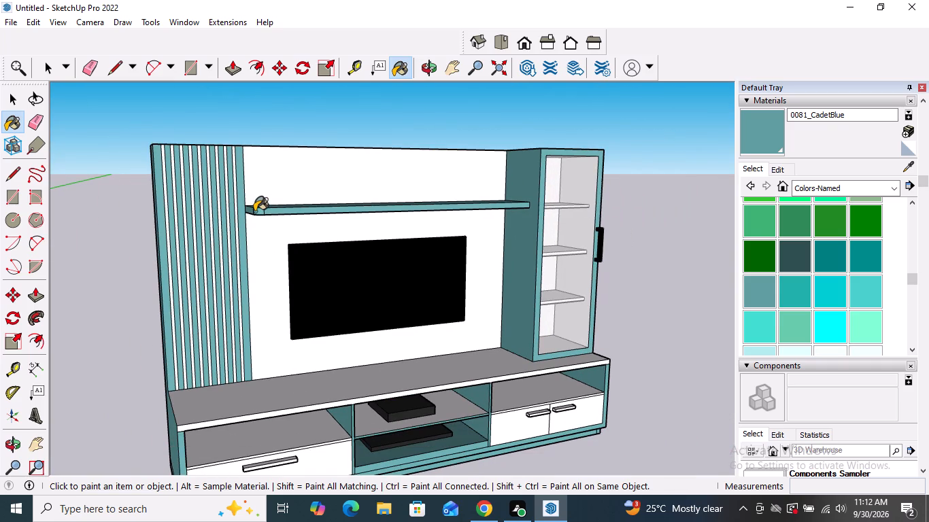
pyautogui.scroll(-2, 255, 212)
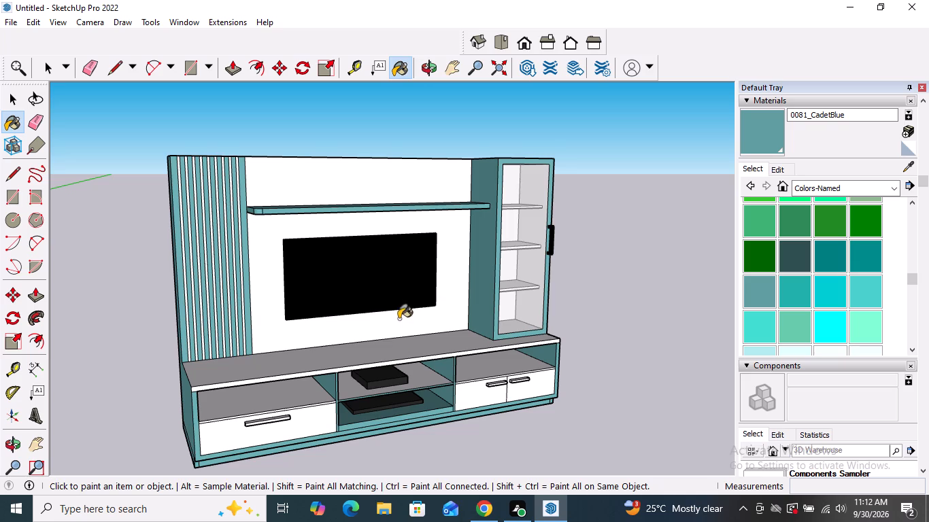
pyautogui.moveTo(399, 317); pyautogui.dragTo(503, 378, button='middle')
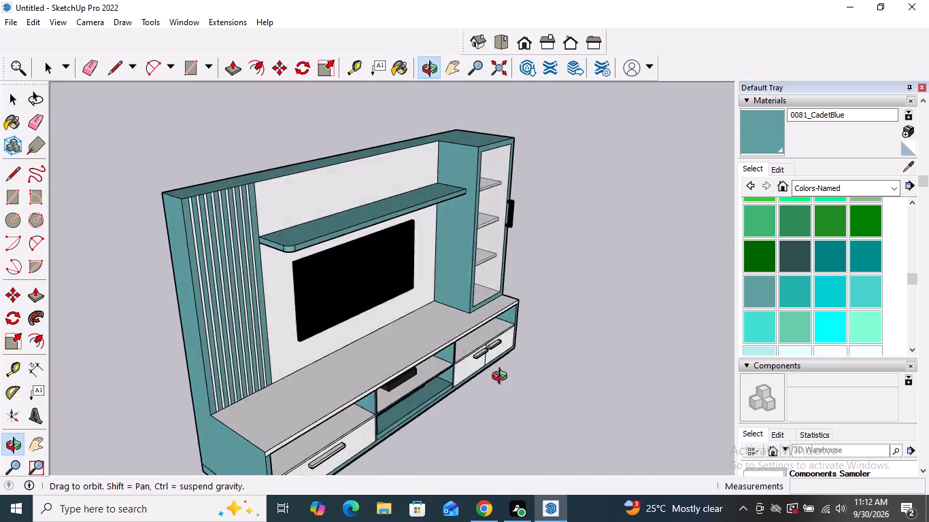
pyautogui.moveTo(503, 378); pyautogui.dragTo(143, 361, button='middle')
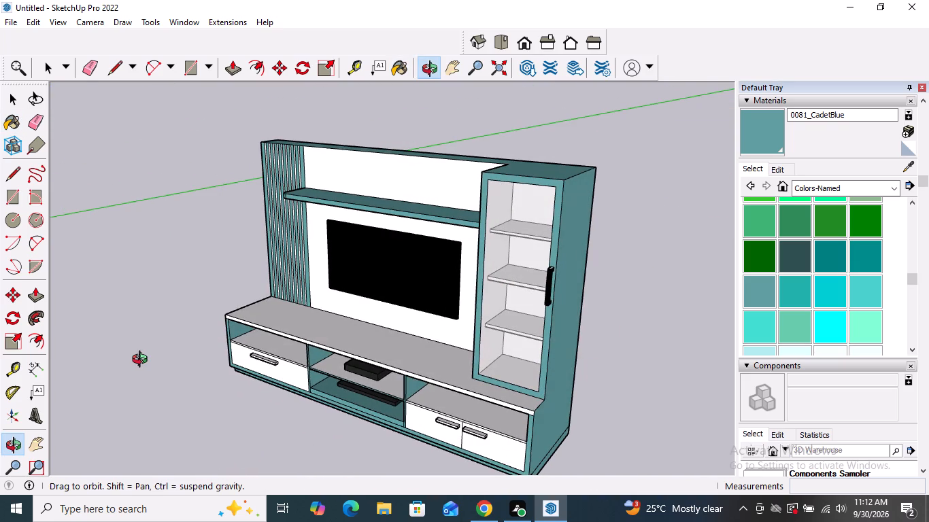
pyautogui.moveTo(143, 361); pyautogui.dragTo(142, 362, button='middle')
pyautogui.scroll(4, 356, 389)
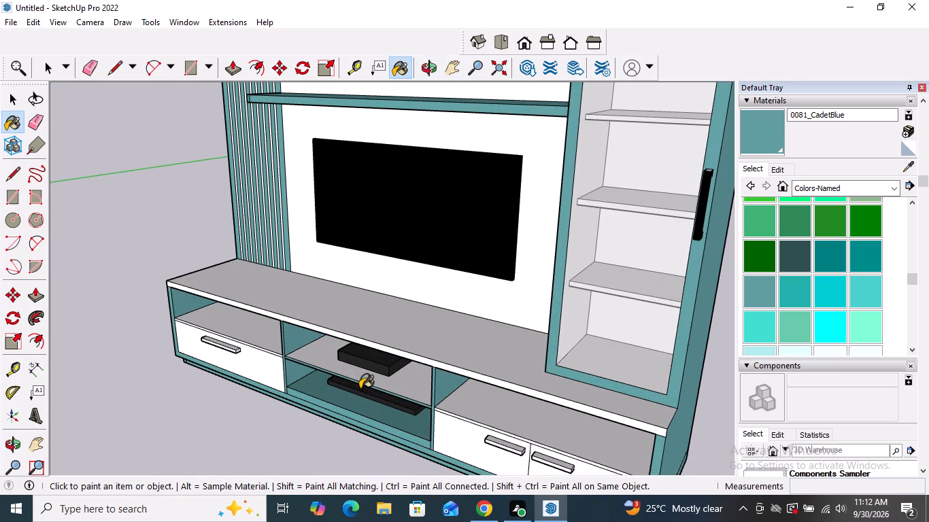
pyautogui.moveTo(360, 389); pyautogui.dragTo(457, 209, button='middle')
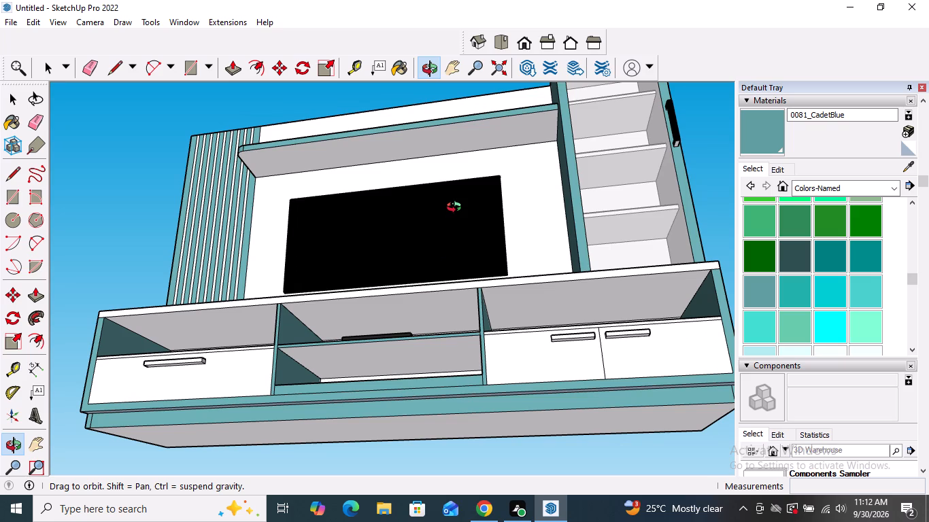
pyautogui.moveTo(457, 209); pyautogui.dragTo(571, 313, button='middle')
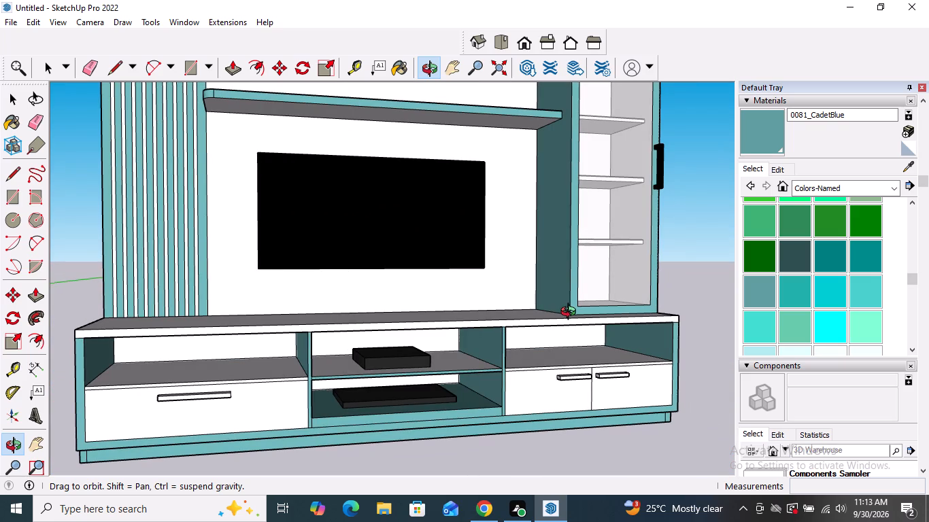
pyautogui.moveTo(571, 313); pyautogui.dragTo(745, 254, button='middle')
pyautogui.scroll(-4, 545, 298)
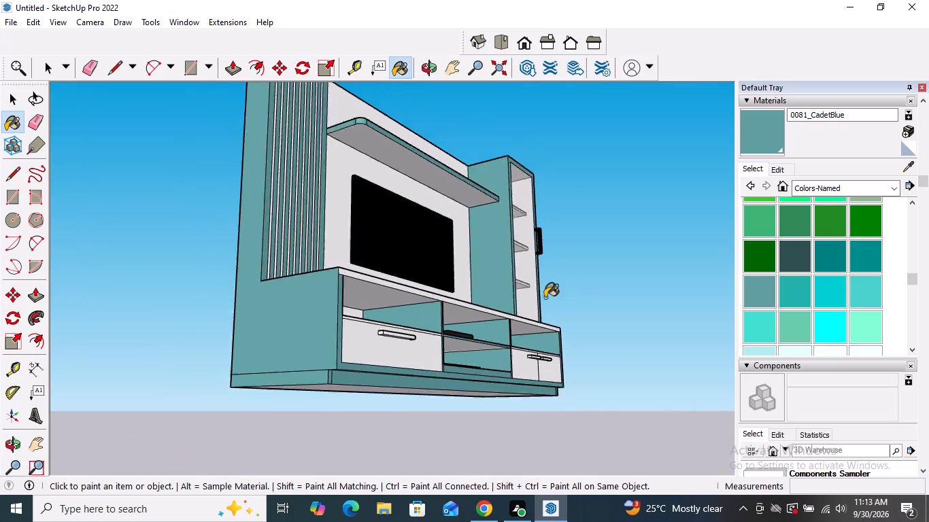
# Paint the unit's underside, its large back face and the narrow plinth strip at the back with 0081_CadetBlue.
pyautogui.moveTo(446, 341); pyautogui.dragTo(491, 213, button='middle')
pyautogui.click(409, 297)
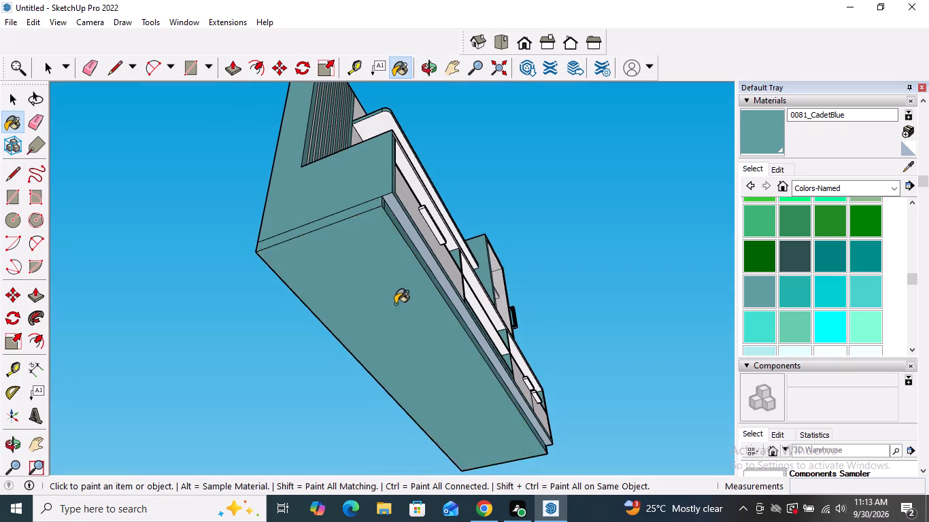
pyautogui.scroll(-4, 394, 304)
pyautogui.moveTo(344, 290); pyautogui.dragTo(575, 327, button='middle')
pyautogui.moveTo(367, 277); pyautogui.dragTo(374, 292, button='middle')
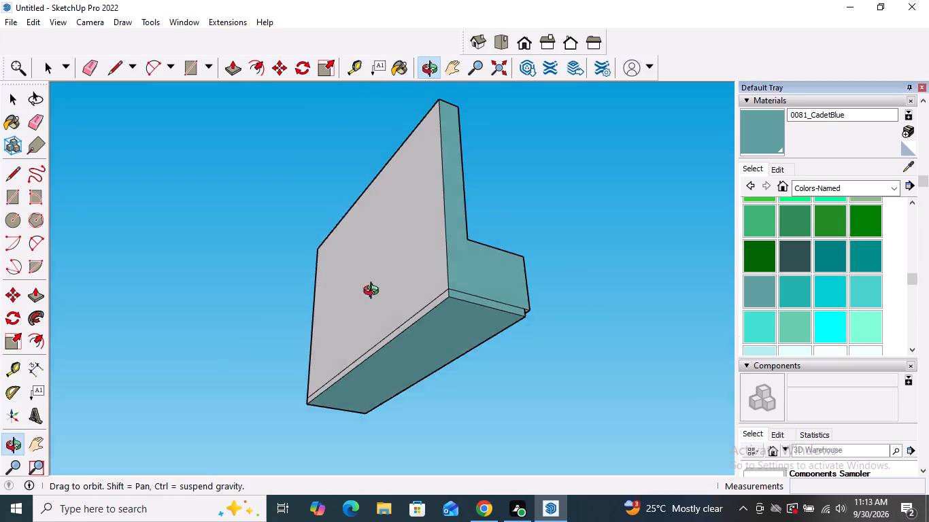
pyautogui.moveTo(374, 292); pyautogui.dragTo(528, 378, button='middle')
pyautogui.scroll(8, 413, 349)
pyautogui.click(411, 349)
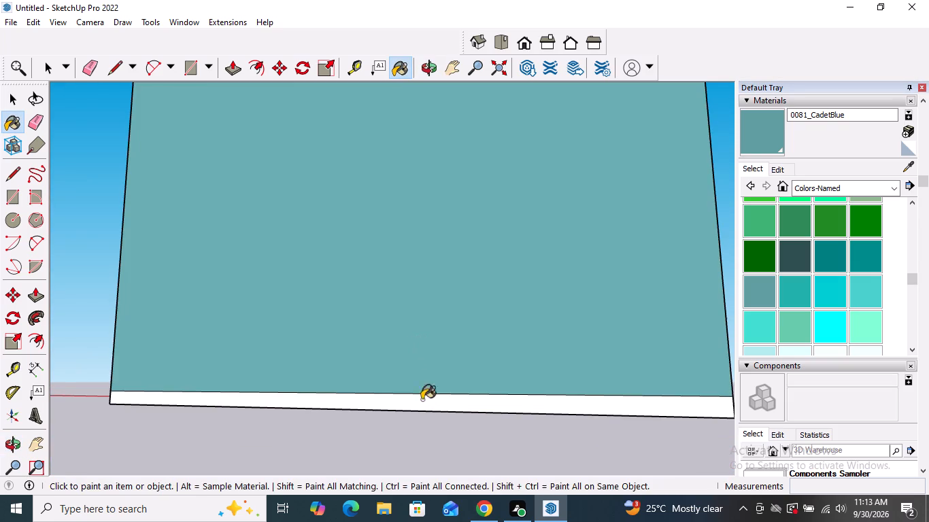
pyautogui.click(428, 400)
# Examine the front of the TV unit from several angles and distances, checking the drawers, doors and compartments for remaining unpainted parts.
pyautogui.scroll(-13, 342, 345)
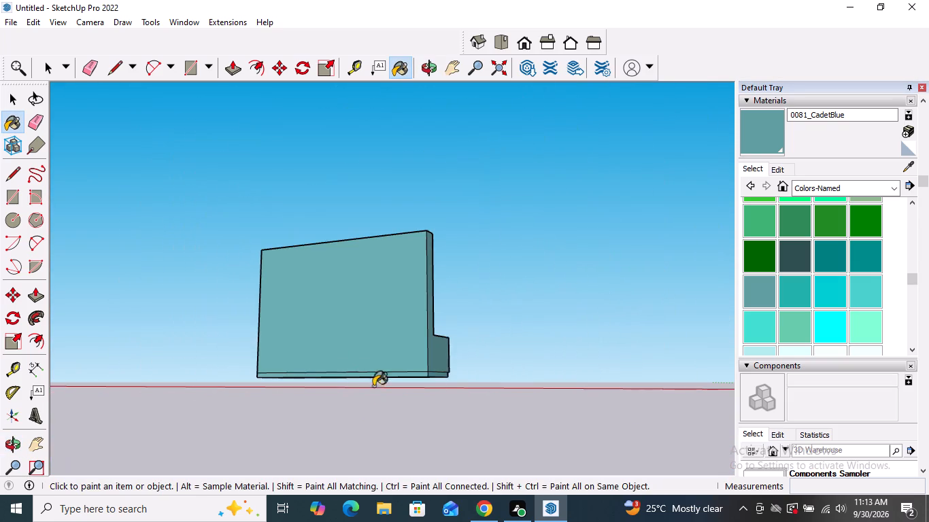
pyautogui.moveTo(490, 357); pyautogui.dragTo(290, 398, button='middle')
pyautogui.moveTo(539, 357); pyautogui.dragTo(232, 381, button='middle')
pyautogui.scroll(4, 487, 319)
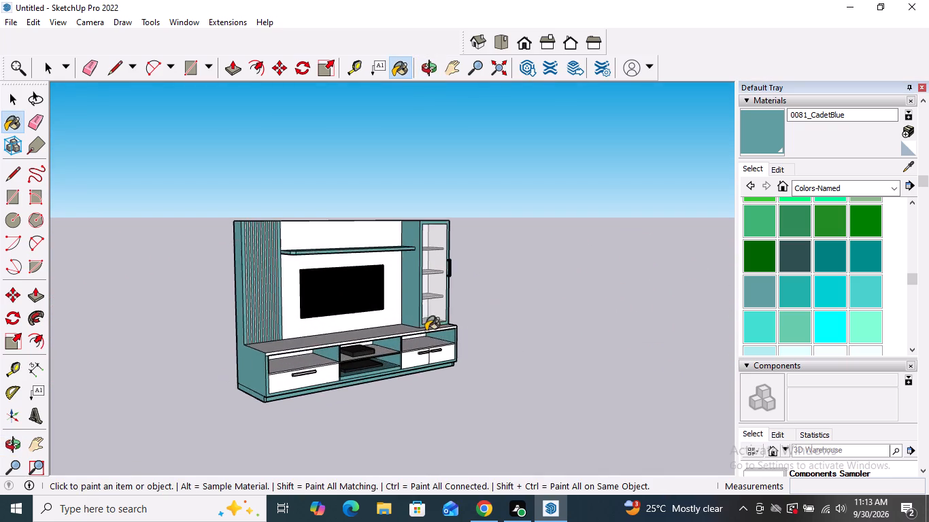
pyautogui.scroll(4, 352, 328)
pyautogui.scroll(-4, 352, 326)
pyautogui.moveTo(441, 356); pyautogui.dragTo(392, 360, button='middle')
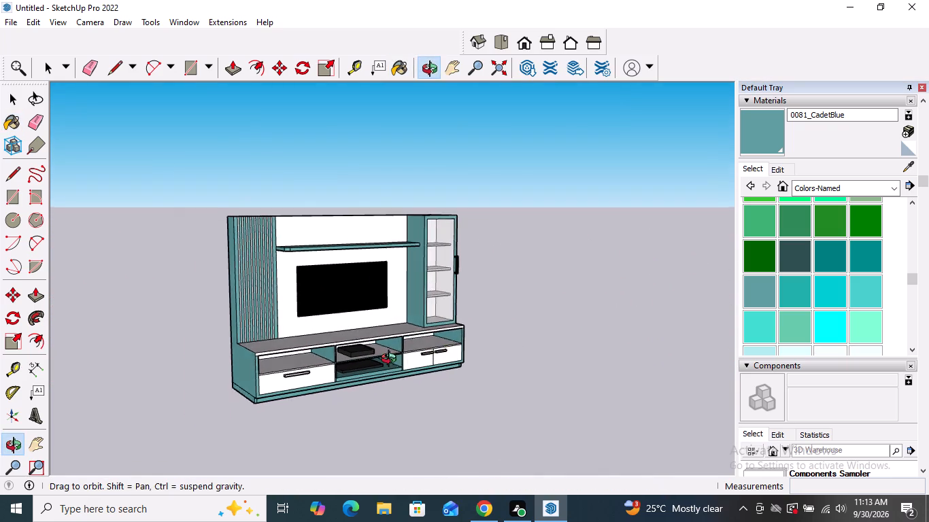
pyautogui.moveTo(392, 360); pyautogui.dragTo(339, 366, button='middle')
pyautogui.scroll(4, 286, 300)
pyautogui.scroll(4, 314, 374)
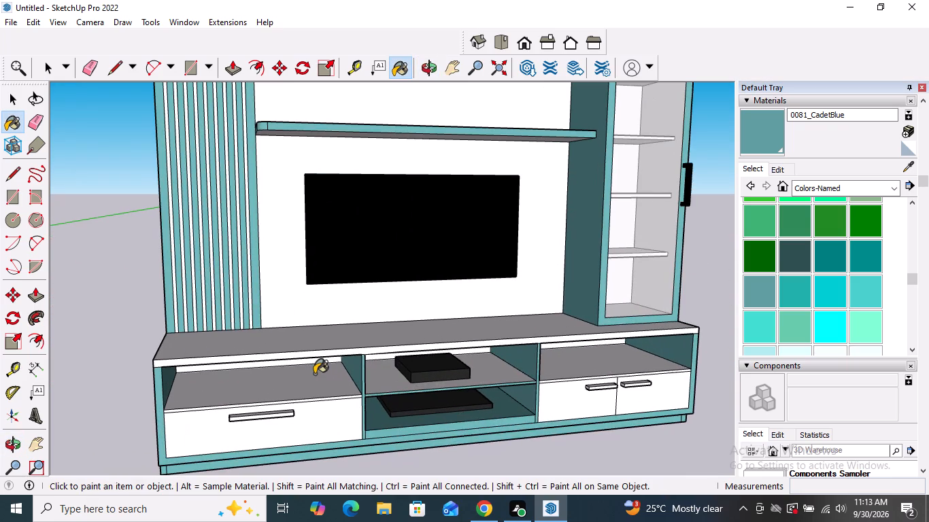
pyautogui.moveTo(314, 374); pyautogui.dragTo(335, 341, button='middle')
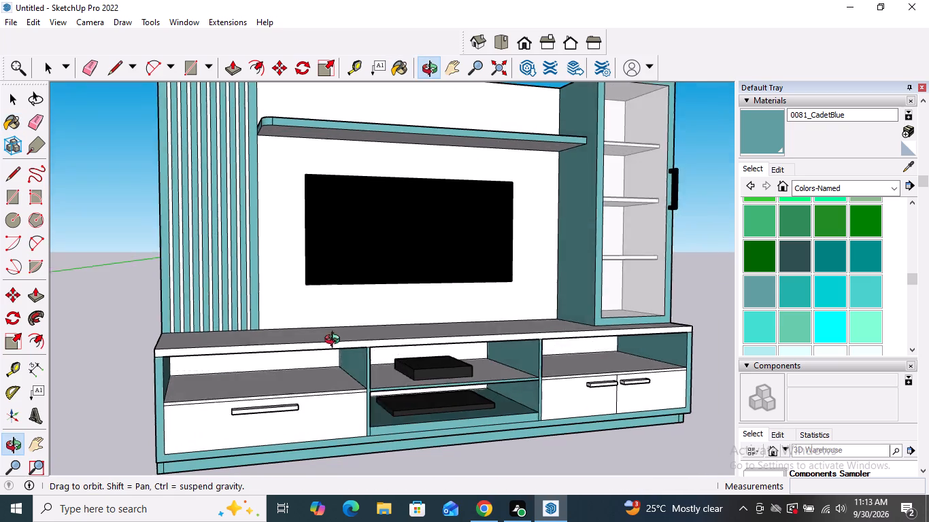
pyautogui.moveTo(335, 341); pyautogui.dragTo(289, 268, button='middle')
pyautogui.scroll(1, 348, 278)
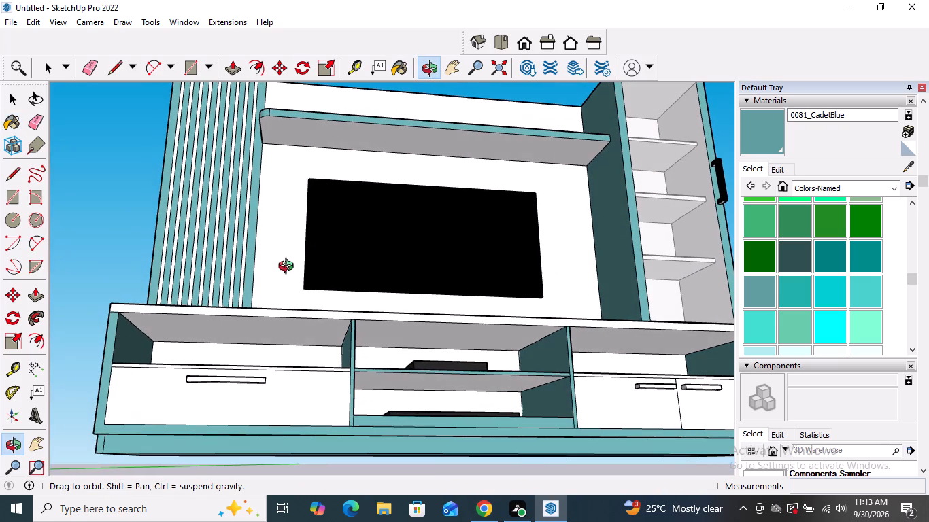
pyautogui.moveTo(289, 268); pyautogui.dragTo(305, 379, button='middle')
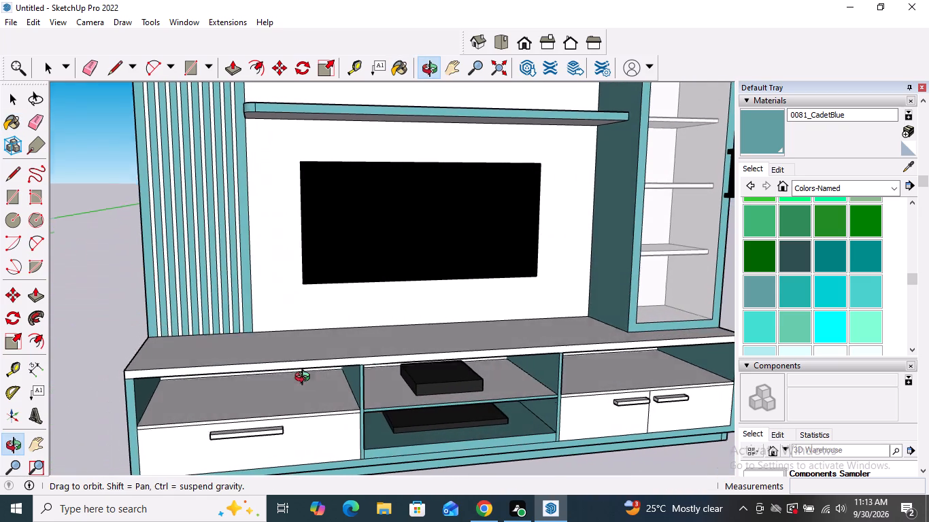
pyautogui.moveTo(305, 379); pyautogui.dragTo(305, 380, button='middle')
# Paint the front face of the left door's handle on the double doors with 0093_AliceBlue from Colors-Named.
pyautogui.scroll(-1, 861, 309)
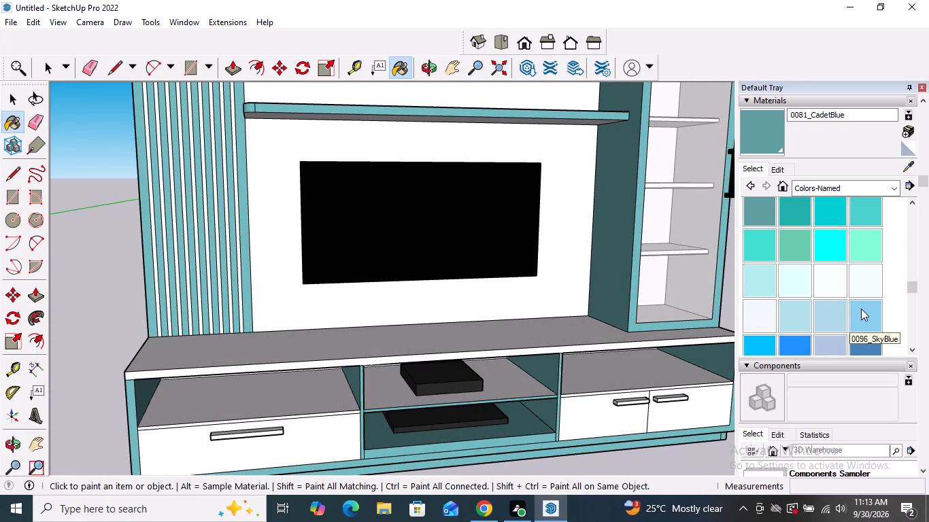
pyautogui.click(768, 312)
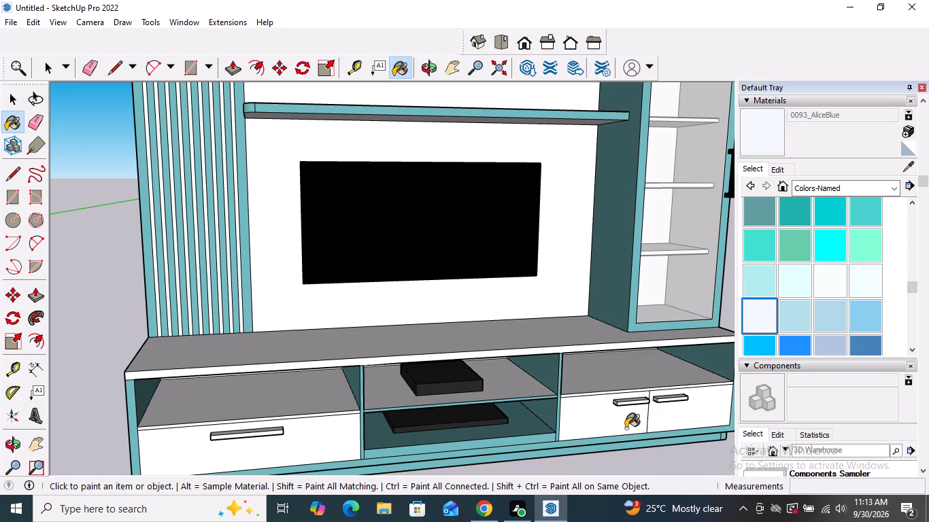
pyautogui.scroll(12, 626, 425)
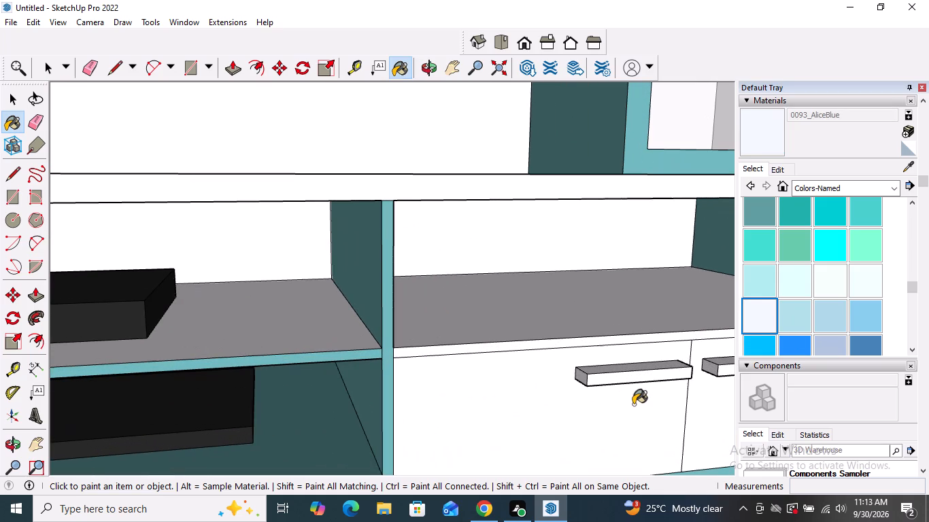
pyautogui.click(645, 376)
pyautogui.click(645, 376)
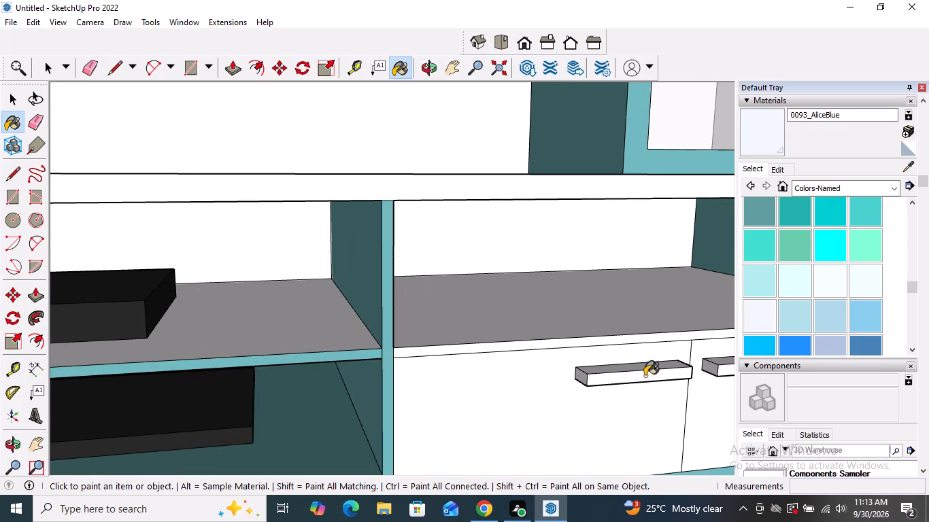
# Paint the front face of the left door's handle on the double doors with 0092_Azure from Colors-Named.
pyautogui.click(877, 273)
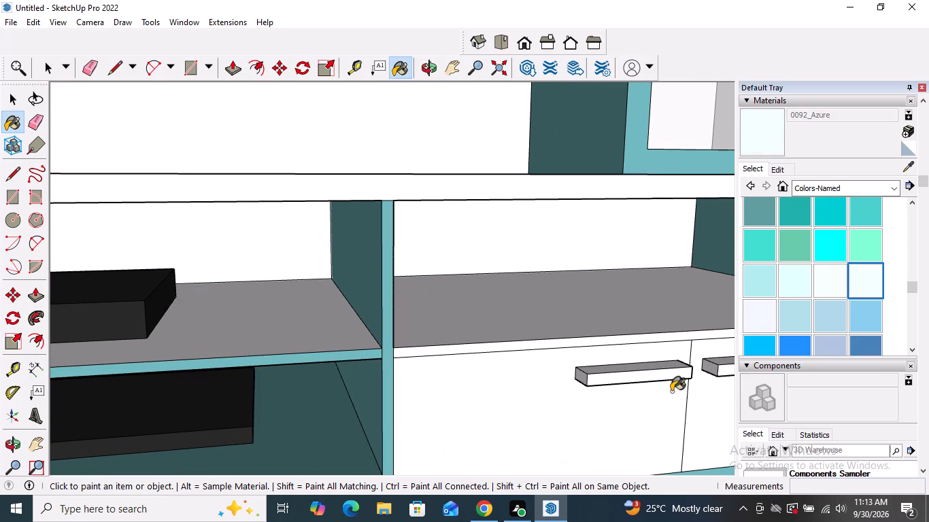
pyautogui.click(656, 378)
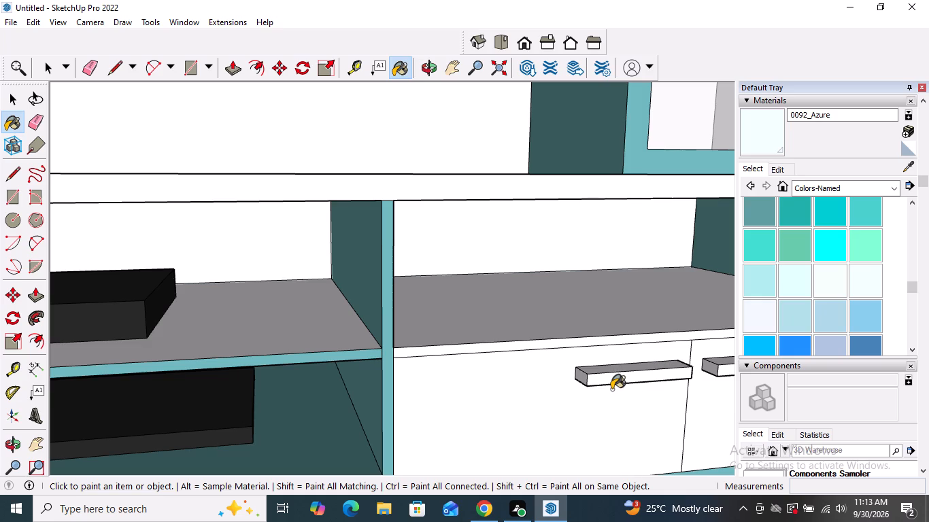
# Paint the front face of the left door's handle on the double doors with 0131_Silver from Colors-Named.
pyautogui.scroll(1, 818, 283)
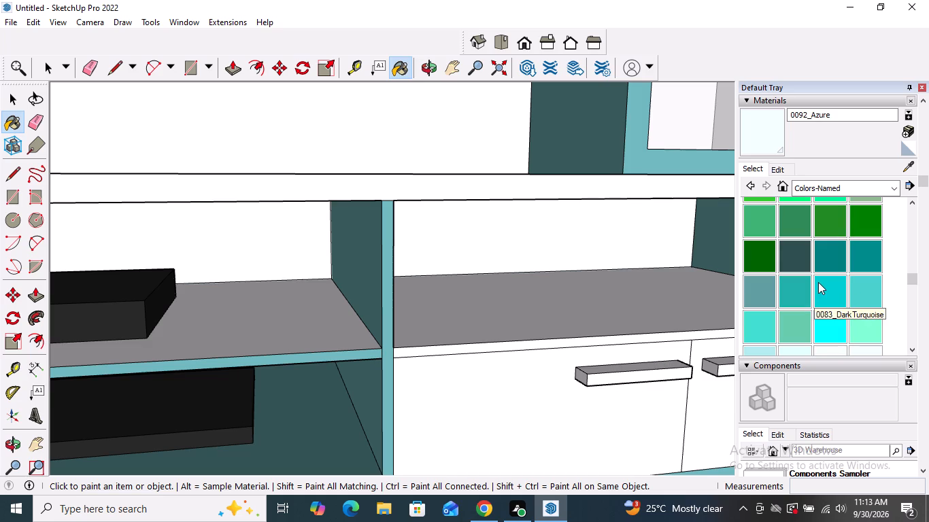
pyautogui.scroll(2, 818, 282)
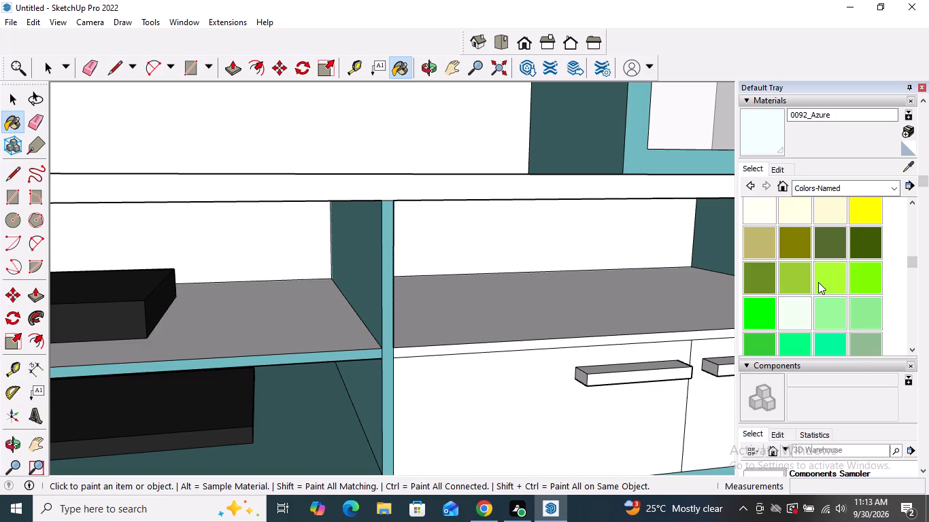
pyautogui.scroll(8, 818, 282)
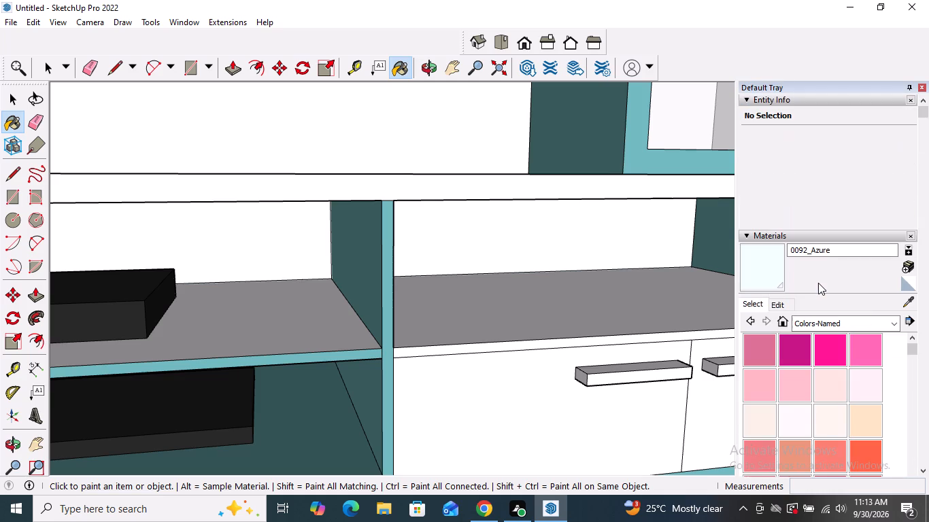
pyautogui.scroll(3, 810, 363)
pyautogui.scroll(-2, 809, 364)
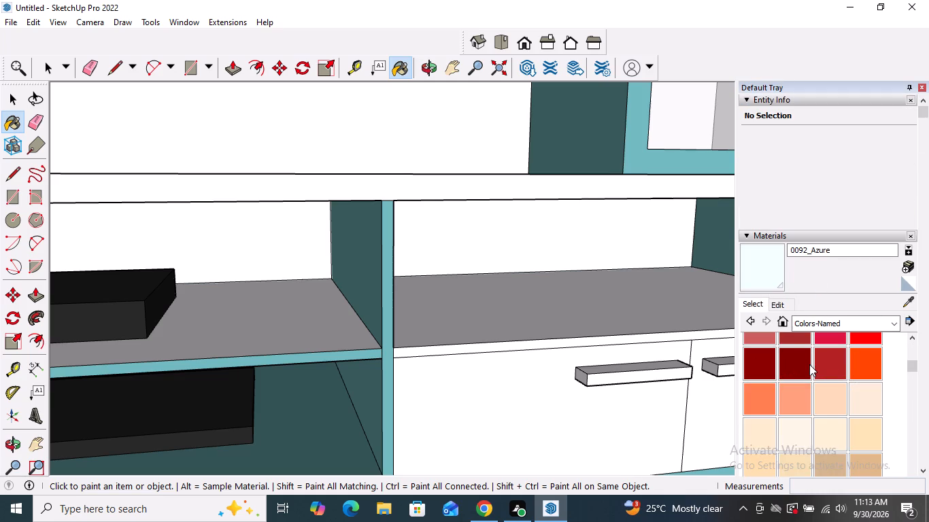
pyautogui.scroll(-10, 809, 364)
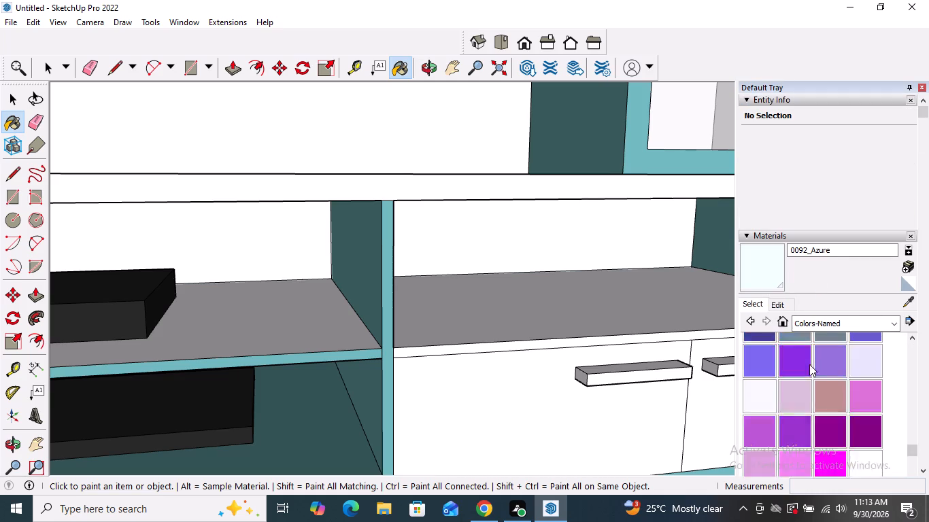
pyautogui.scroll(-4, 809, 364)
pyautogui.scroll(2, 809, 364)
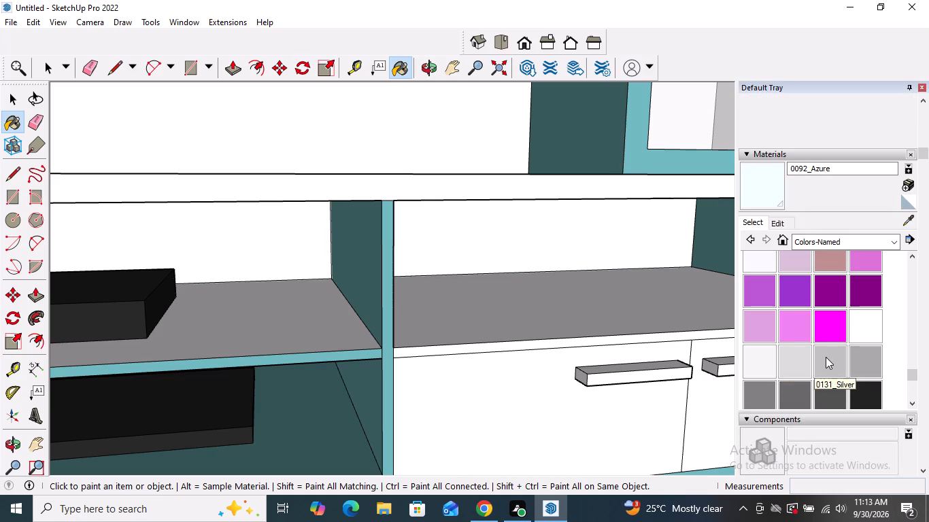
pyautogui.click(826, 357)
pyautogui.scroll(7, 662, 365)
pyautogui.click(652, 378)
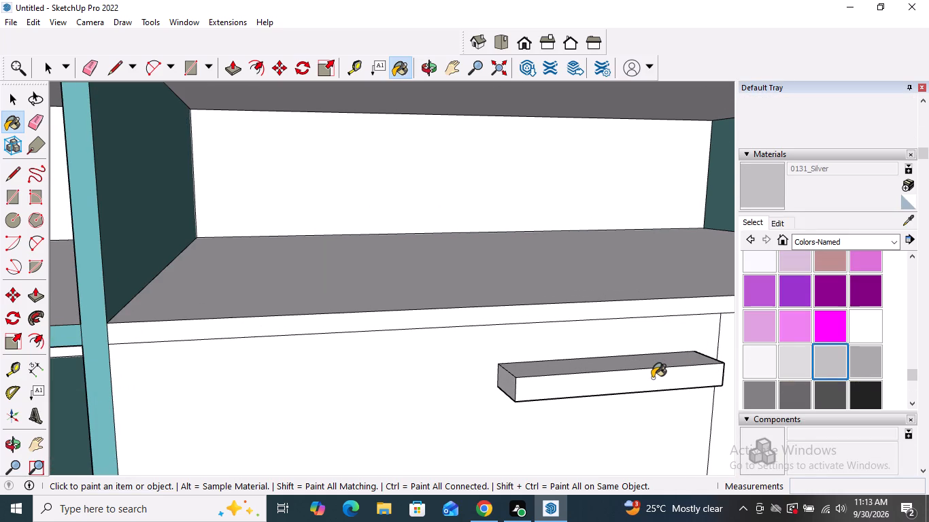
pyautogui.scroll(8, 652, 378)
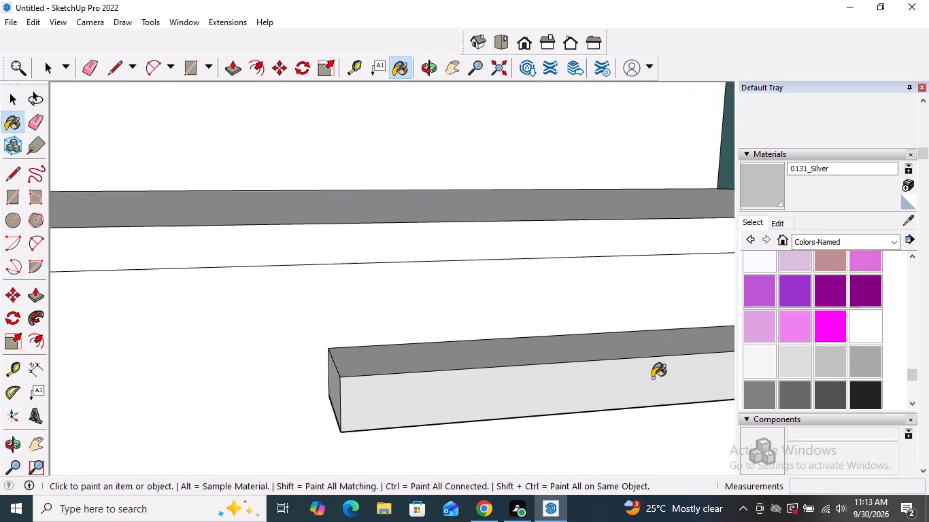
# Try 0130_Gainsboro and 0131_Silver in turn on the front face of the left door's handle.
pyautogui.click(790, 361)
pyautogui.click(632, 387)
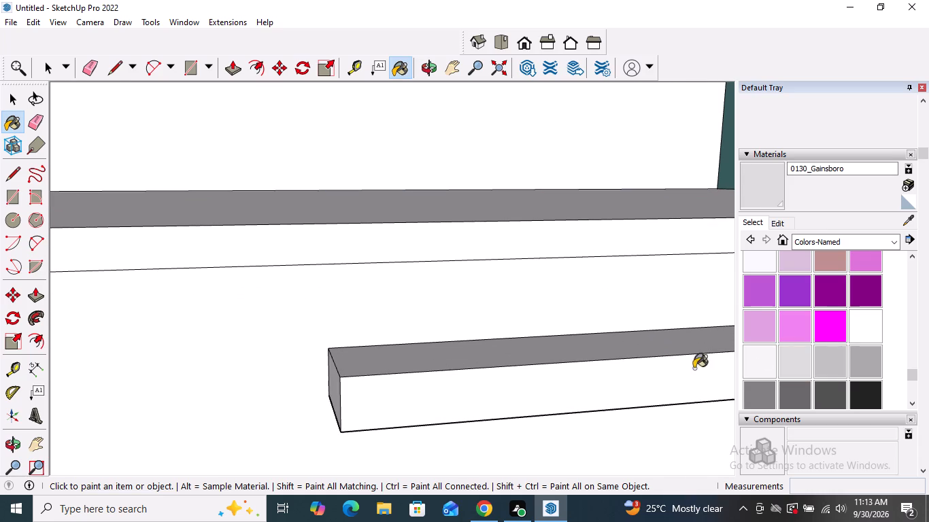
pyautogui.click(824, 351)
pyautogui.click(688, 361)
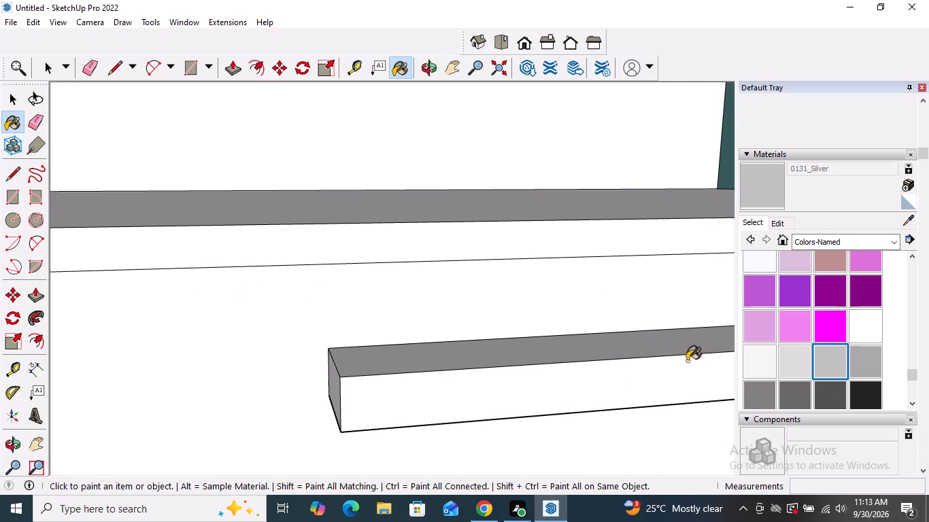
# Paint the front, left end and top faces of the left door's handle with 0132_LightGray.
pyautogui.click(879, 361)
pyautogui.click(684, 380)
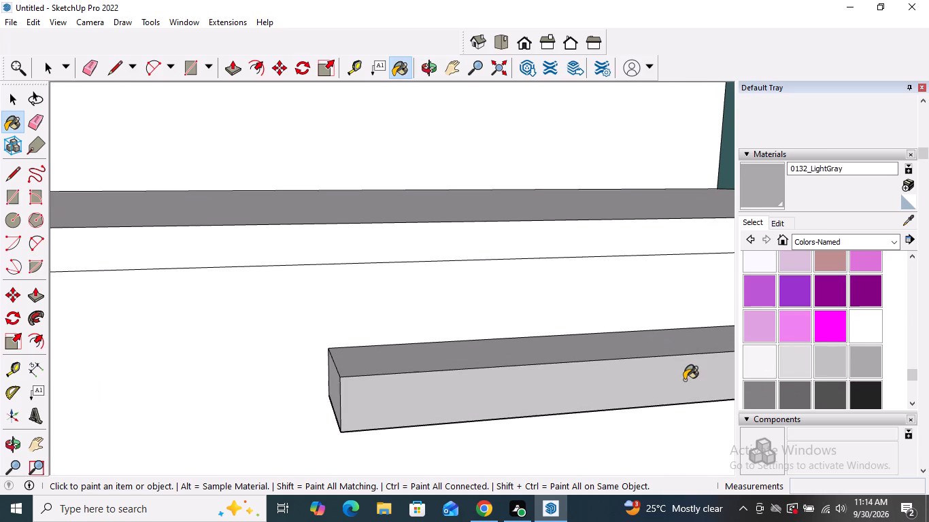
pyautogui.moveTo(608, 366); pyautogui.dragTo(779, 323, button='middle')
pyautogui.click(389, 383)
pyautogui.moveTo(512, 366); pyautogui.dragTo(512, 375, button='middle')
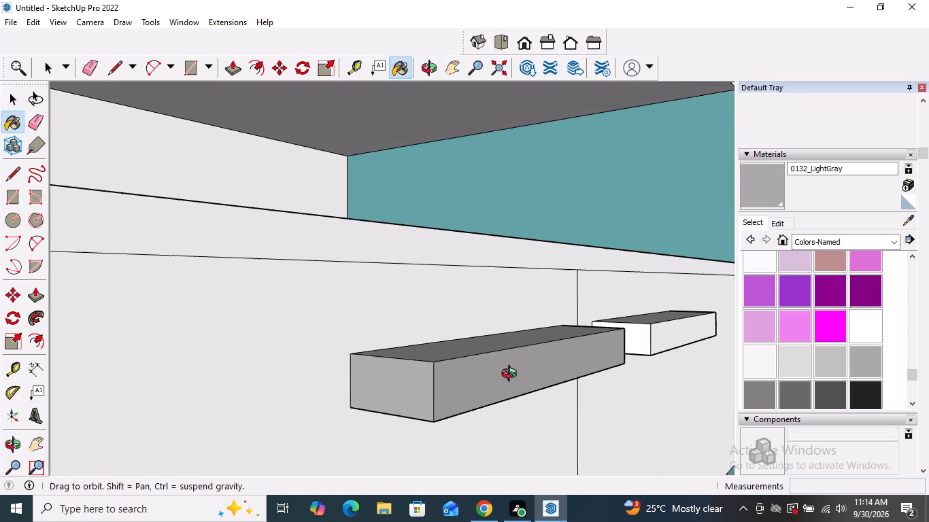
pyautogui.moveTo(512, 375); pyautogui.dragTo(520, 447, button='middle')
pyautogui.click(483, 394)
# Paint the top, left end and front faces of the right door's handle with 0132_LightGray.
pyautogui.scroll(-4, 454, 290)
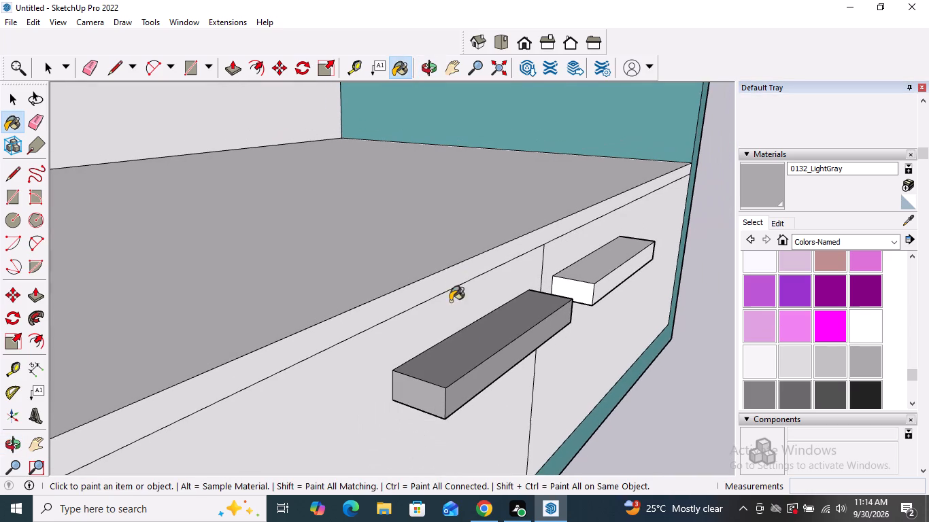
pyautogui.click(603, 263)
pyautogui.click(580, 288)
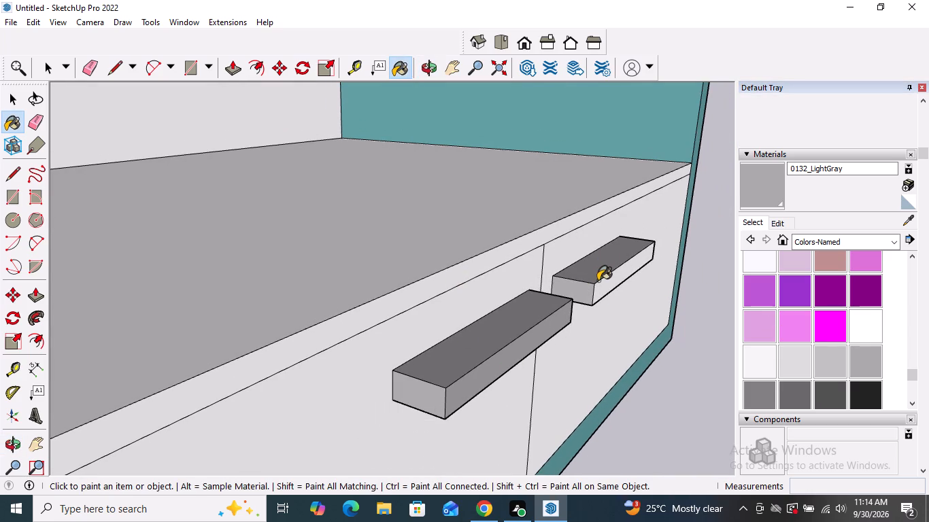
pyautogui.click(603, 280)
# Paint the undersides of both double-door handles with 0132_LightGray.
pyautogui.scroll(-4, 567, 277)
pyautogui.moveTo(603, 348); pyautogui.dragTo(587, 237, button='middle')
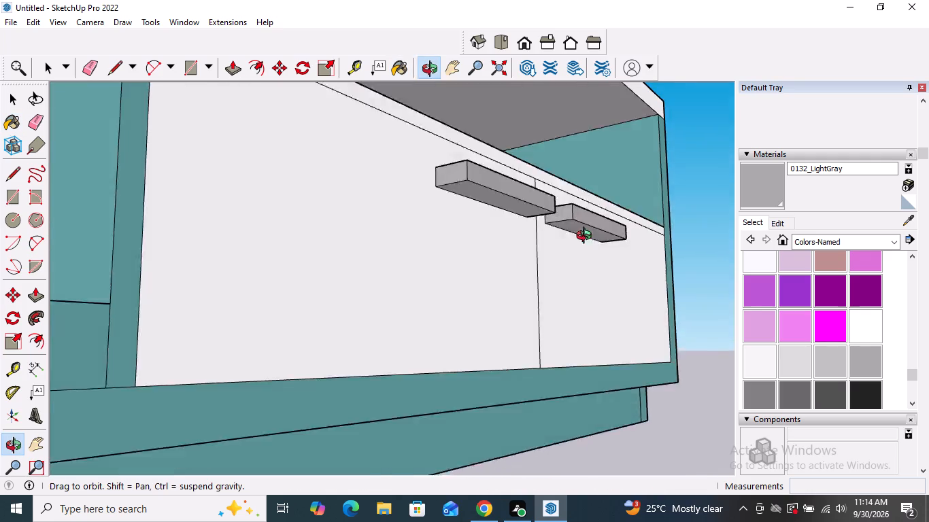
pyautogui.moveTo(587, 237); pyautogui.dragTo(539, 145, button='middle')
pyautogui.click(545, 154)
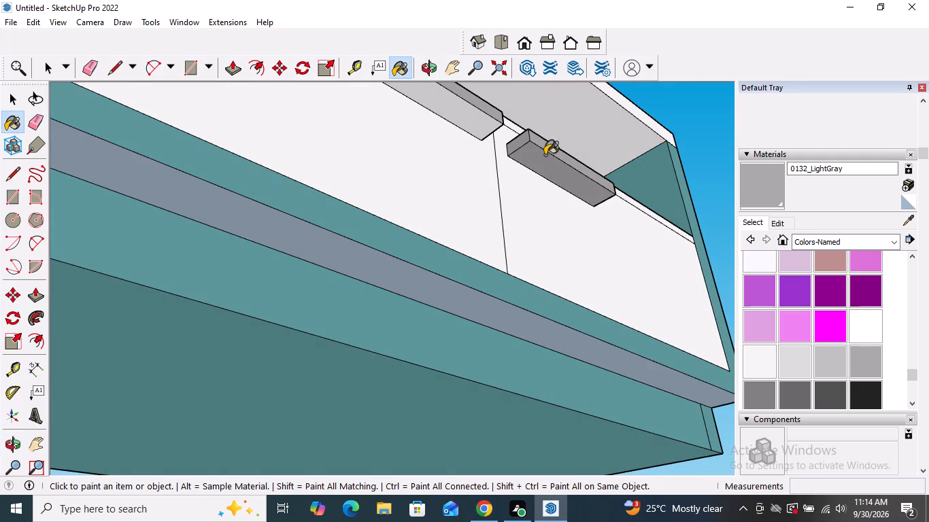
pyautogui.scroll(-2, 523, 185)
pyautogui.click(488, 130)
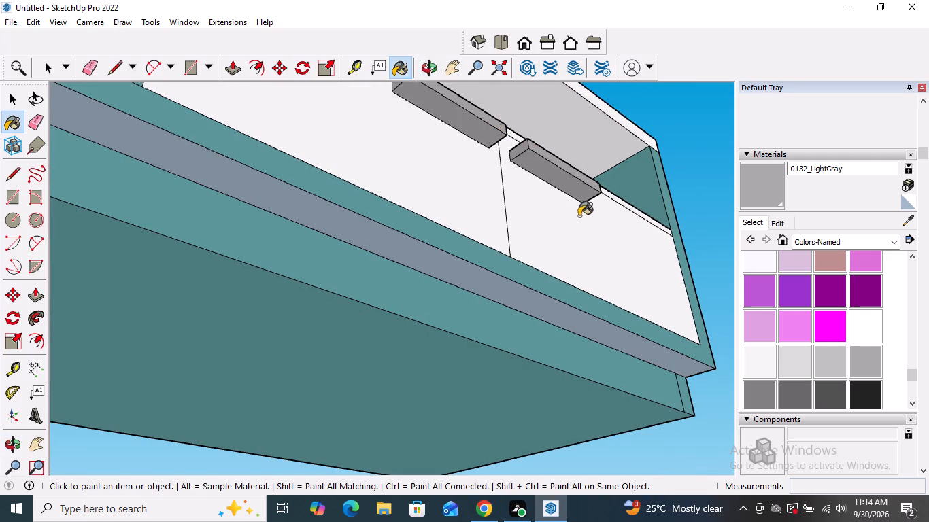
# Paint the left end, front face and underside of the wide drawer's handle with 0132_LightGray.
pyautogui.scroll(-5, 583, 231)
pyautogui.scroll(-8, 619, 330)
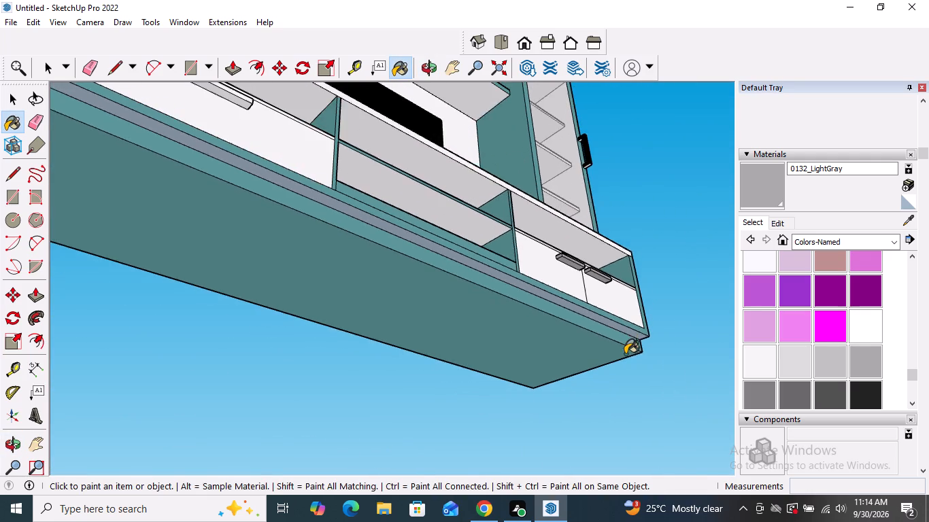
pyautogui.scroll(-4, 625, 354)
pyautogui.scroll(12, 360, 178)
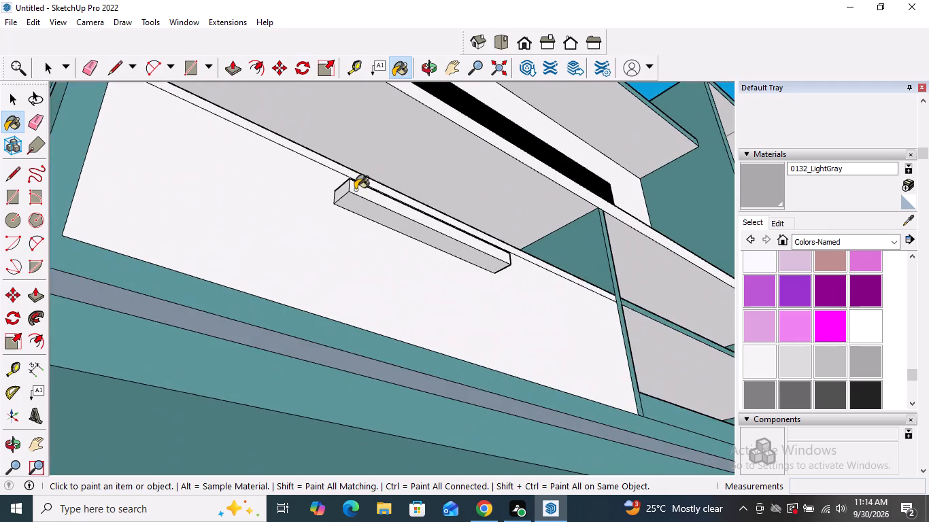
pyautogui.scroll(10, 355, 190)
pyautogui.click(345, 187)
pyautogui.click(358, 194)
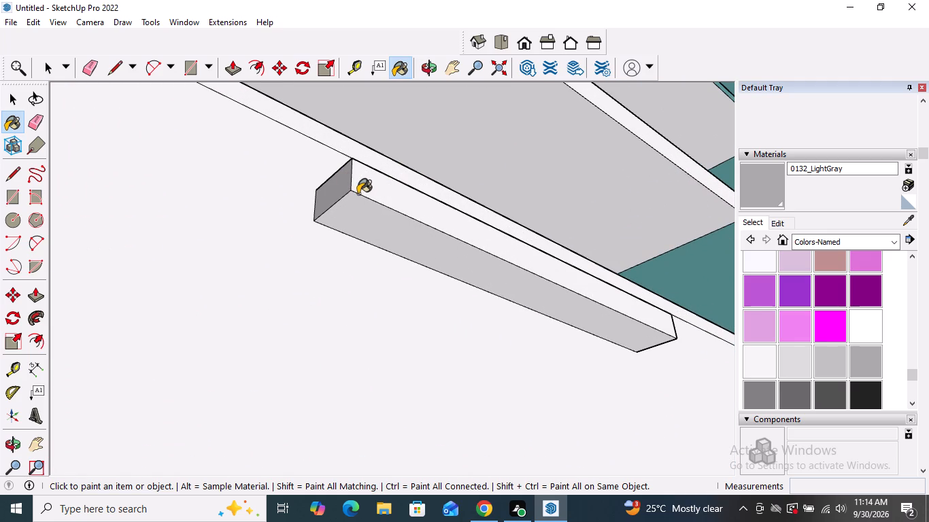
pyautogui.click(362, 188)
pyautogui.click(358, 203)
pyautogui.scroll(-4, 433, 276)
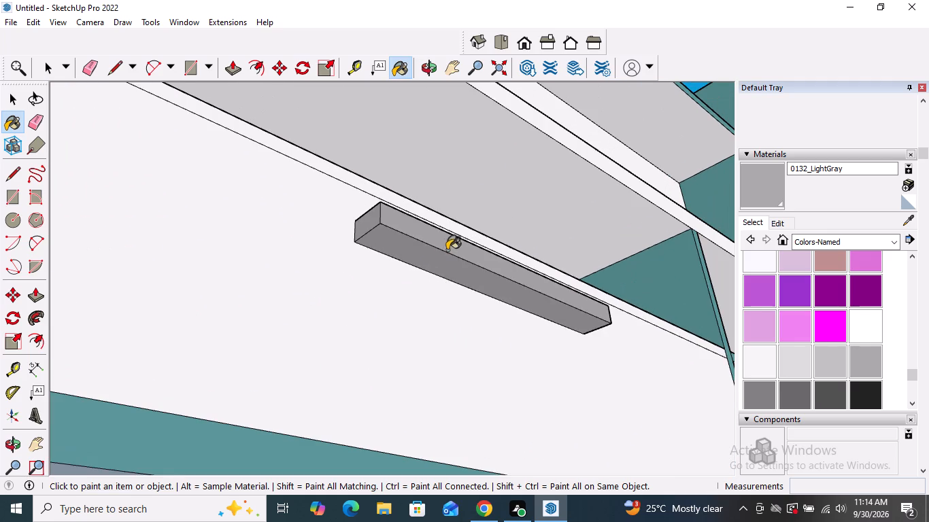
# Paint the top and right end faces of the wide drawer's handle with 0132_LightGray.
pyautogui.moveTo(447, 249); pyautogui.dragTo(461, 450, button='middle')
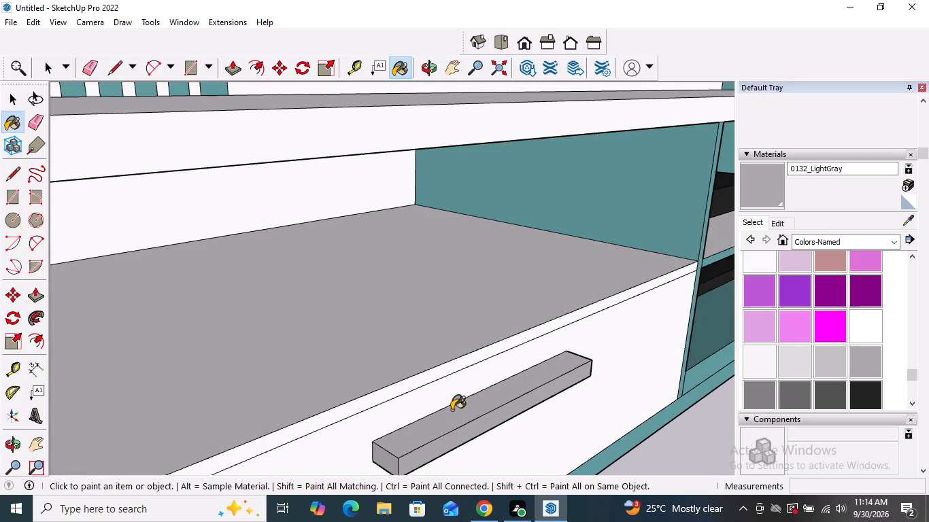
pyautogui.click(452, 413)
pyautogui.scroll(-5, 371, 324)
pyautogui.moveTo(620, 337); pyautogui.dragTo(464, 364, button='middle')
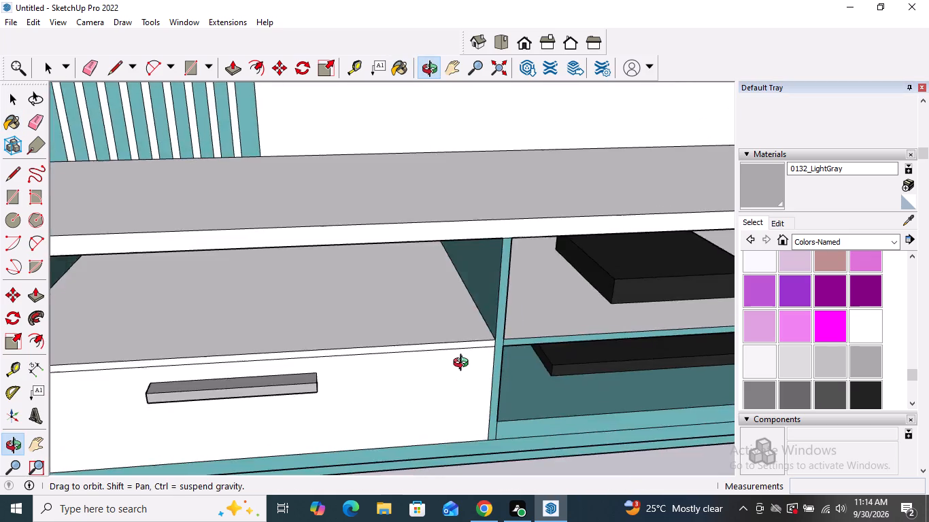
pyautogui.moveTo(464, 364); pyautogui.dragTo(337, 362, button='middle')
pyautogui.scroll(15, 195, 337)
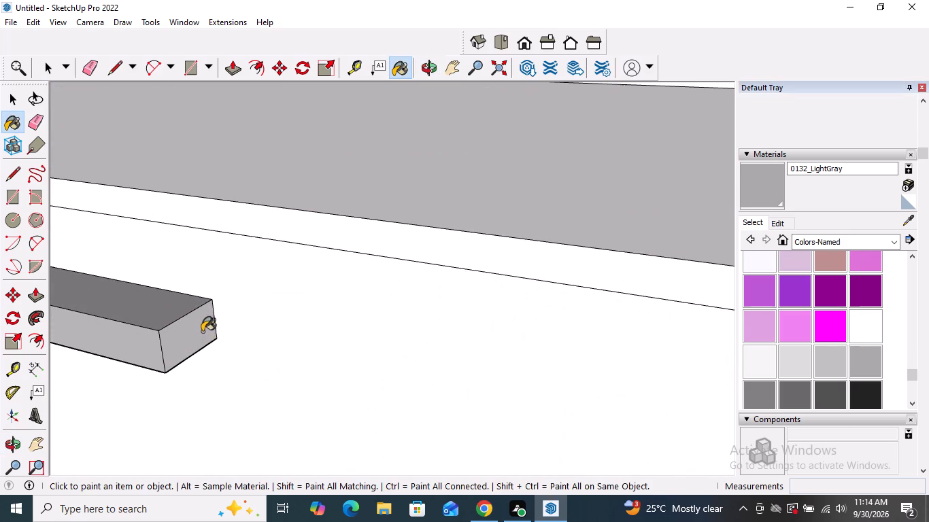
pyautogui.click(199, 327)
pyautogui.scroll(-9, 352, 321)
pyautogui.scroll(-5, 531, 319)
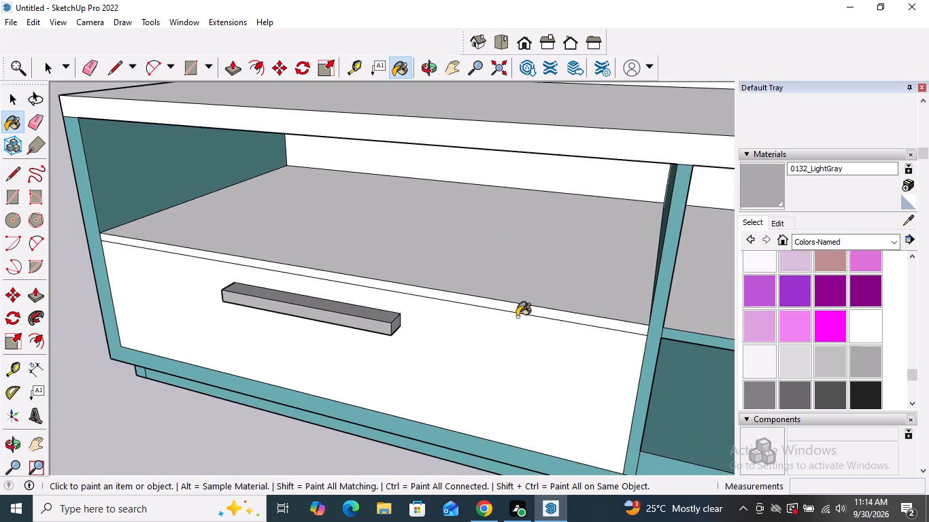
pyautogui.scroll(-4, 517, 316)
pyautogui.scroll(-6, 366, 317)
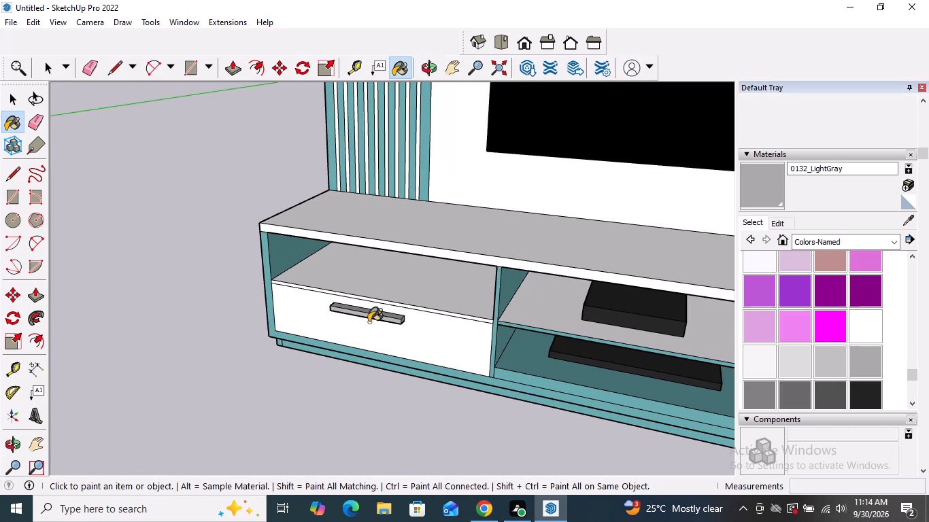
pyautogui.press('space')
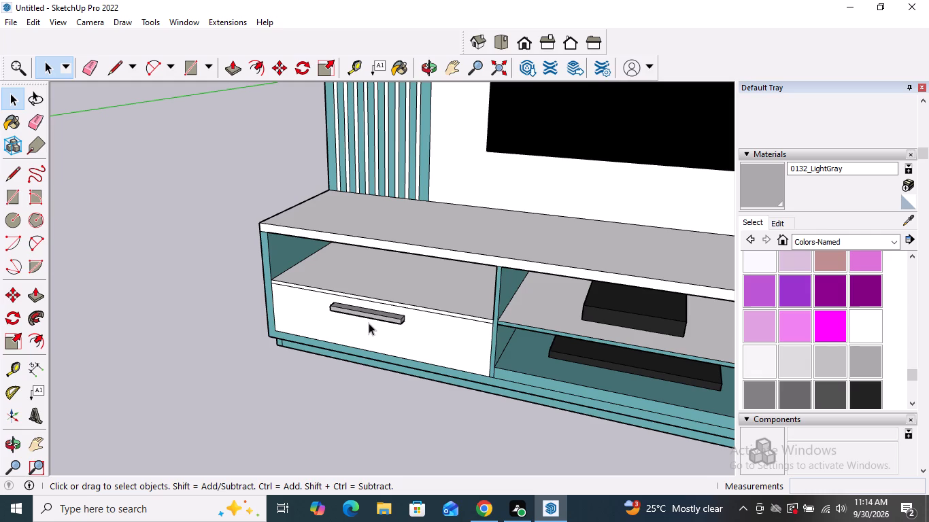
# Examine the whole TV unit from several angles and distances, checking the painted handles, shelves and compartments.
pyautogui.scroll(-3, 404, 311)
pyautogui.scroll(-4, 273, 333)
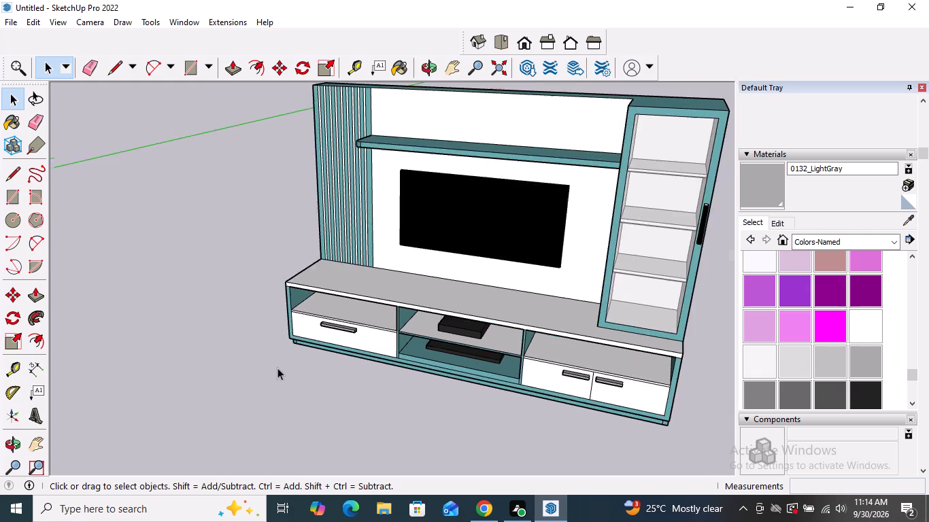
pyautogui.scroll(-4, 278, 368)
pyautogui.moveTo(274, 374); pyautogui.dragTo(584, 323, button='middle')
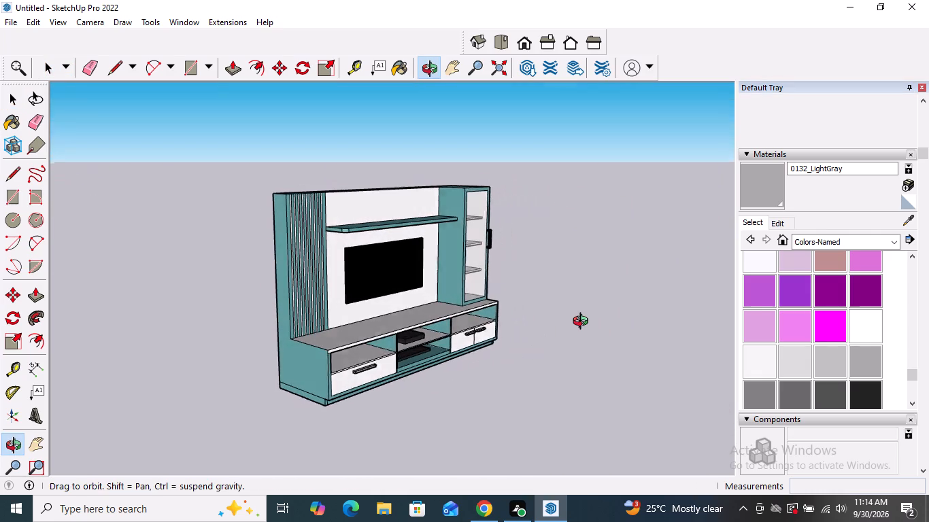
pyautogui.moveTo(584, 323); pyautogui.dragTo(516, 367, button='middle')
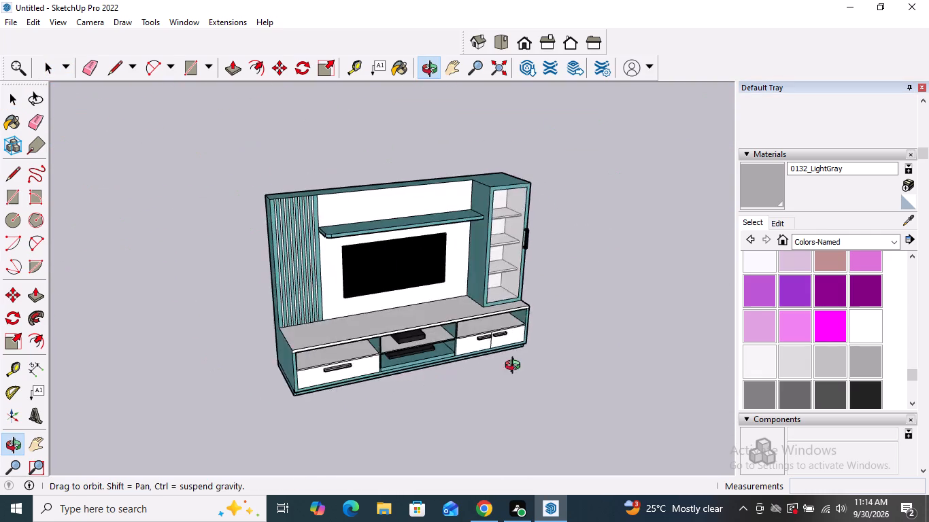
pyautogui.moveTo(516, 367); pyautogui.dragTo(555, 362, button='middle')
pyautogui.scroll(5, 318, 314)
pyautogui.scroll(4, 435, 329)
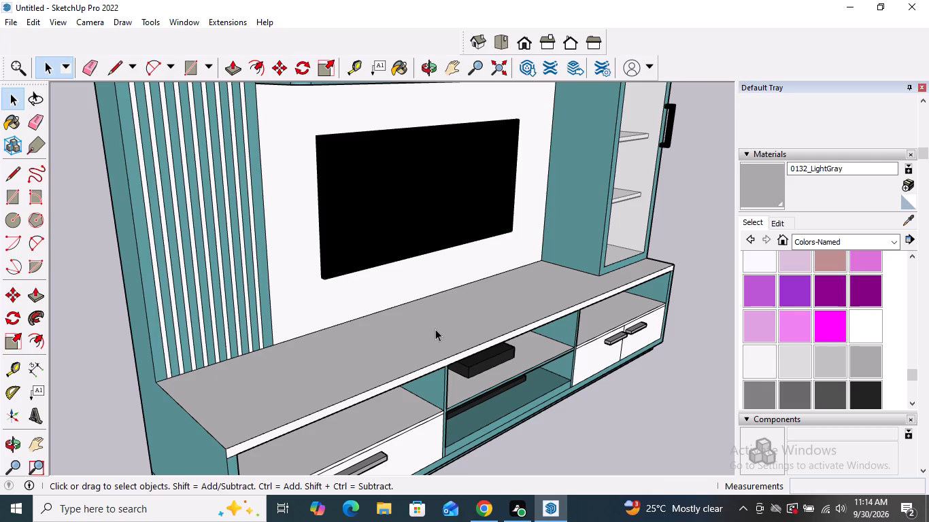
pyautogui.scroll(-7, 435, 329)
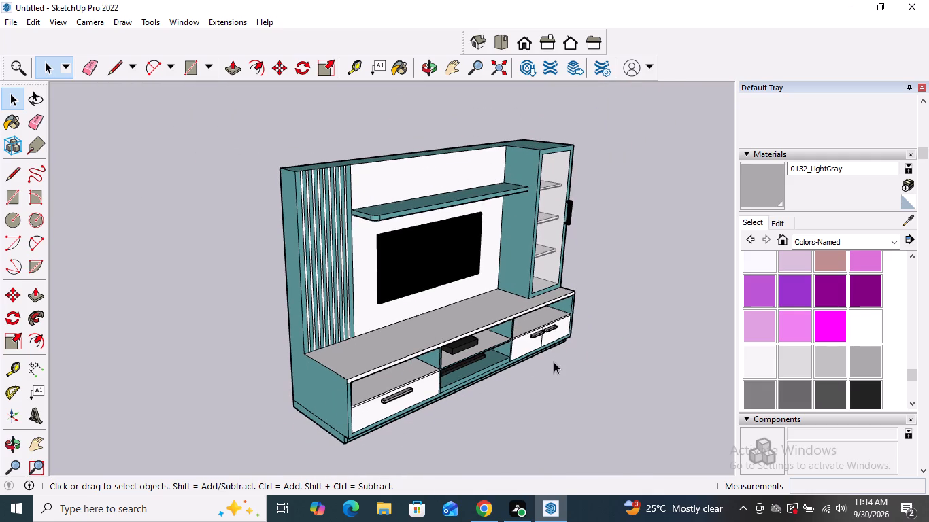
pyautogui.moveTo(556, 357); pyautogui.dragTo(440, 232, button='middle')
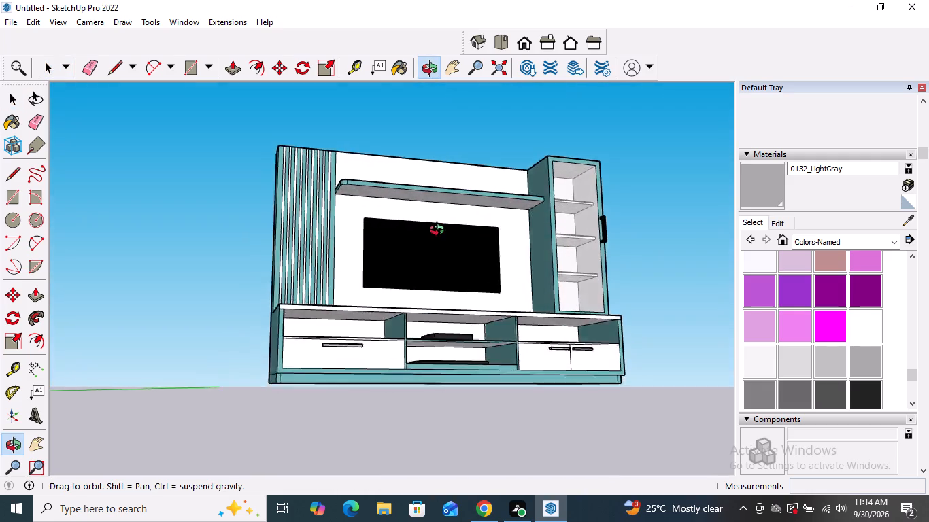
pyautogui.moveTo(440, 232); pyautogui.dragTo(462, 324, button='middle')
pyautogui.scroll(-8, 361, 308)
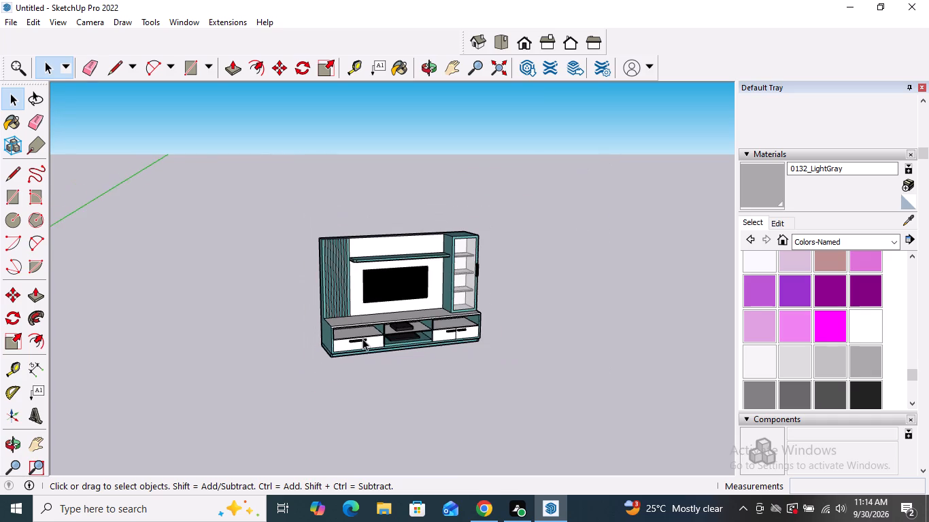
pyautogui.scroll(16, 362, 339)
pyautogui.moveTo(369, 333); pyautogui.dragTo(370, 248, button='middle')
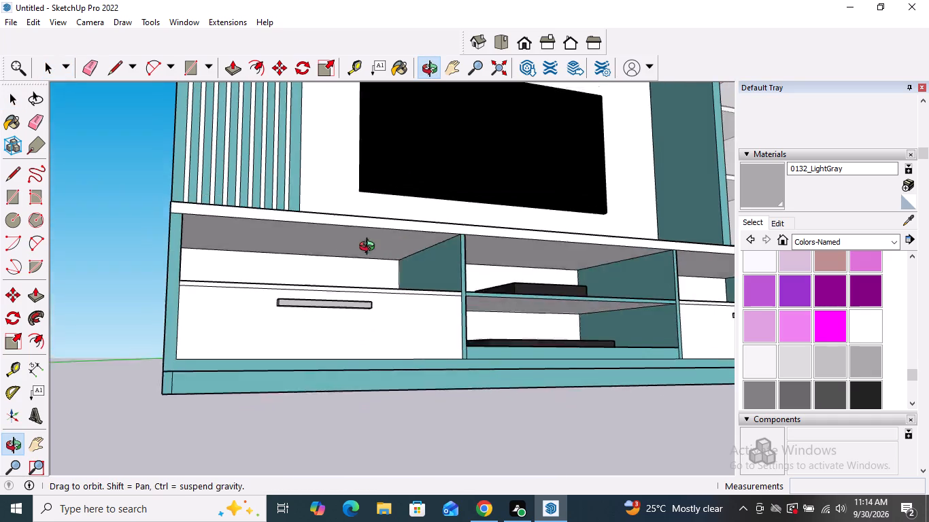
# Paint the underside of the middle shelf in the central open compartment with 0081_CadetBlue.
pyautogui.moveTo(370, 248); pyautogui.dragTo(188, 230, button='middle')
pyautogui.scroll(1, 188, 230)
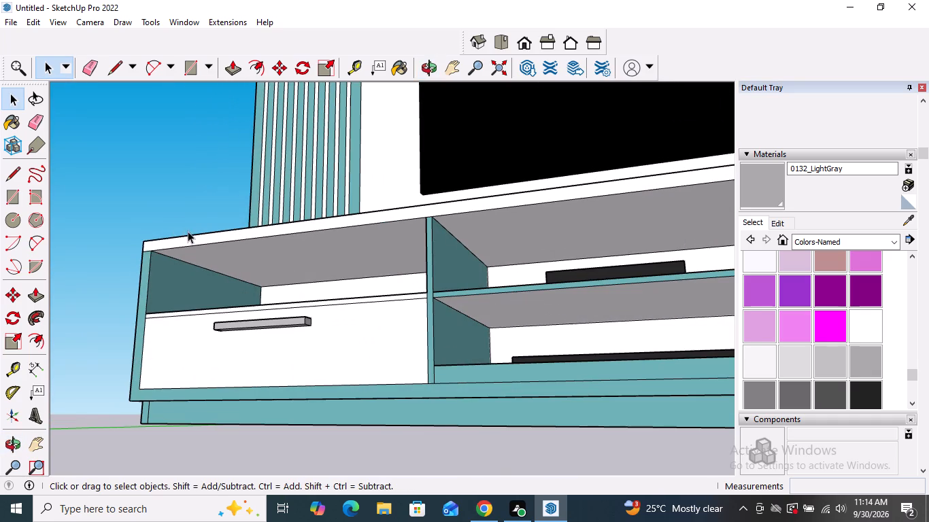
pyautogui.scroll(2, 592, 310)
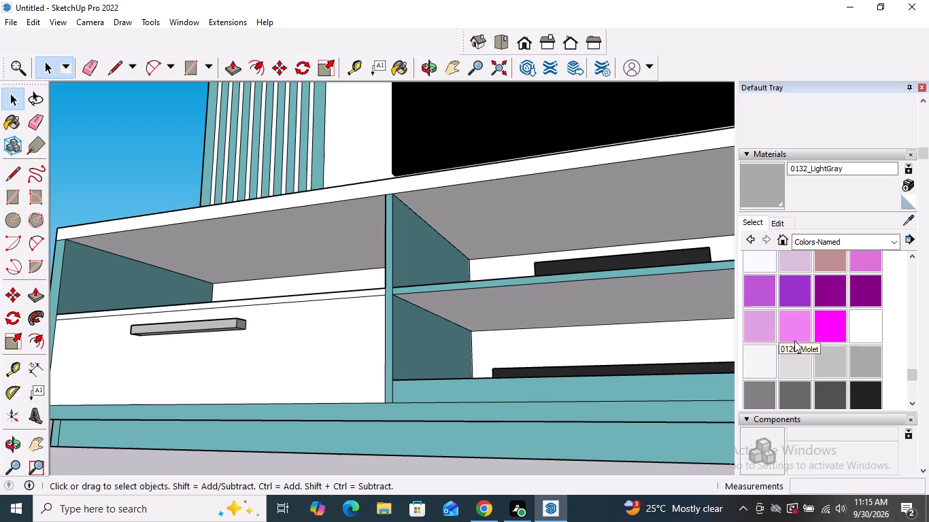
pyautogui.scroll(-1, 794, 341)
pyautogui.scroll(6, 794, 341)
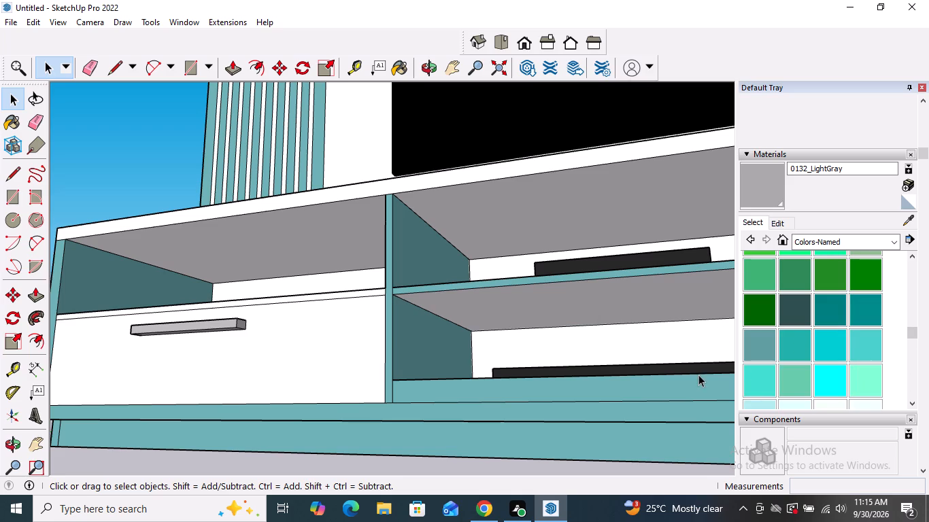
pyautogui.click(755, 353)
pyautogui.click(622, 309)
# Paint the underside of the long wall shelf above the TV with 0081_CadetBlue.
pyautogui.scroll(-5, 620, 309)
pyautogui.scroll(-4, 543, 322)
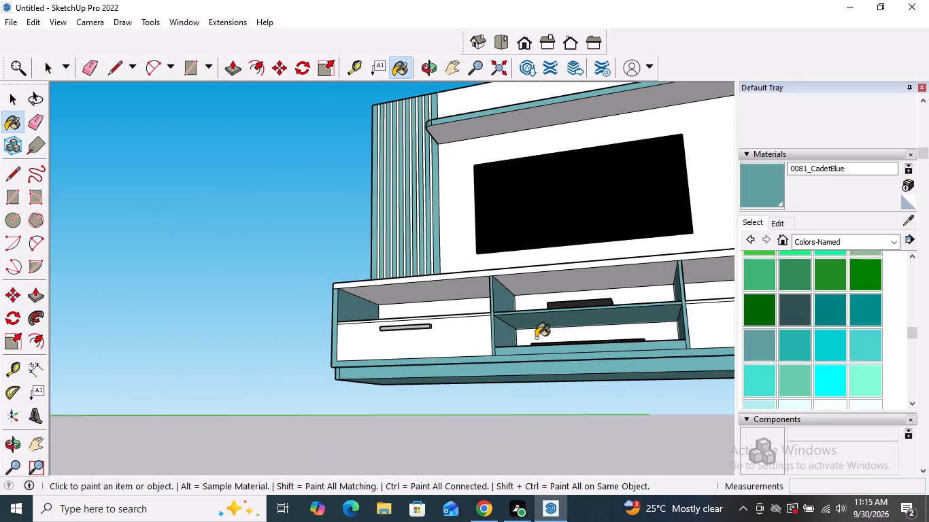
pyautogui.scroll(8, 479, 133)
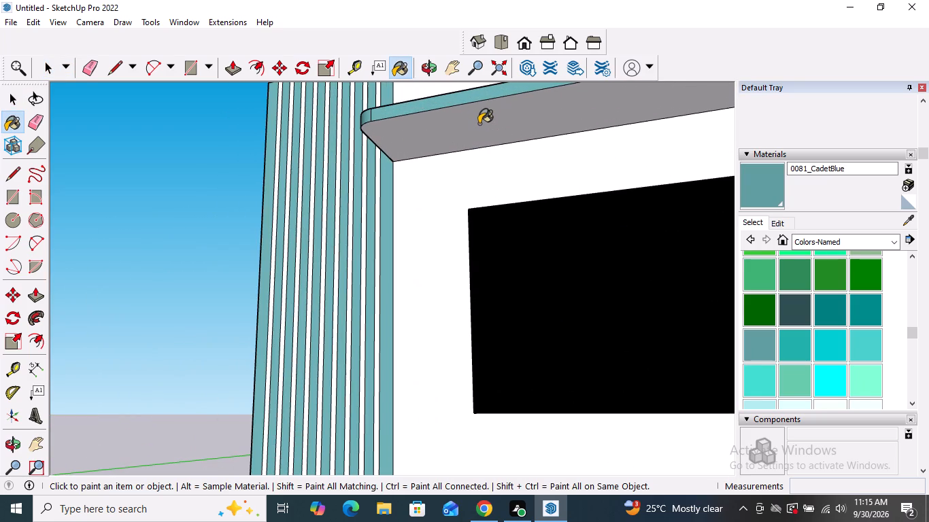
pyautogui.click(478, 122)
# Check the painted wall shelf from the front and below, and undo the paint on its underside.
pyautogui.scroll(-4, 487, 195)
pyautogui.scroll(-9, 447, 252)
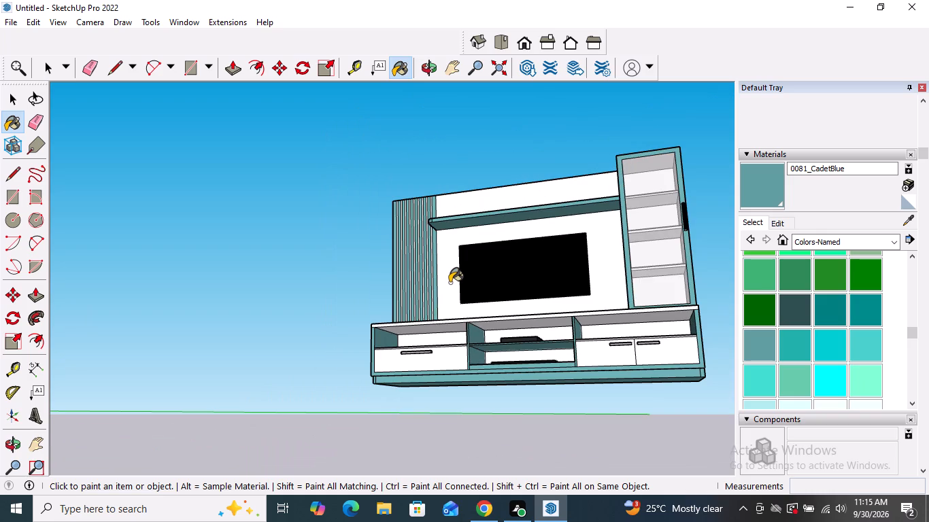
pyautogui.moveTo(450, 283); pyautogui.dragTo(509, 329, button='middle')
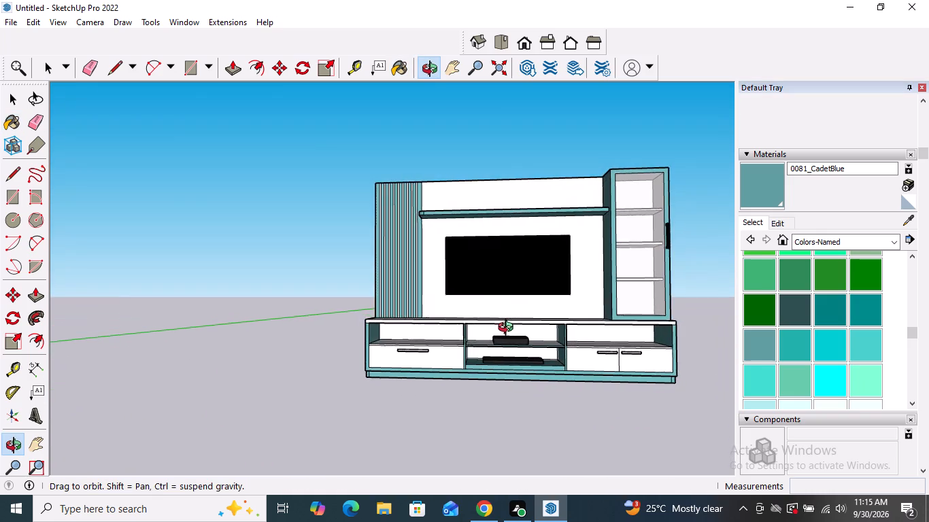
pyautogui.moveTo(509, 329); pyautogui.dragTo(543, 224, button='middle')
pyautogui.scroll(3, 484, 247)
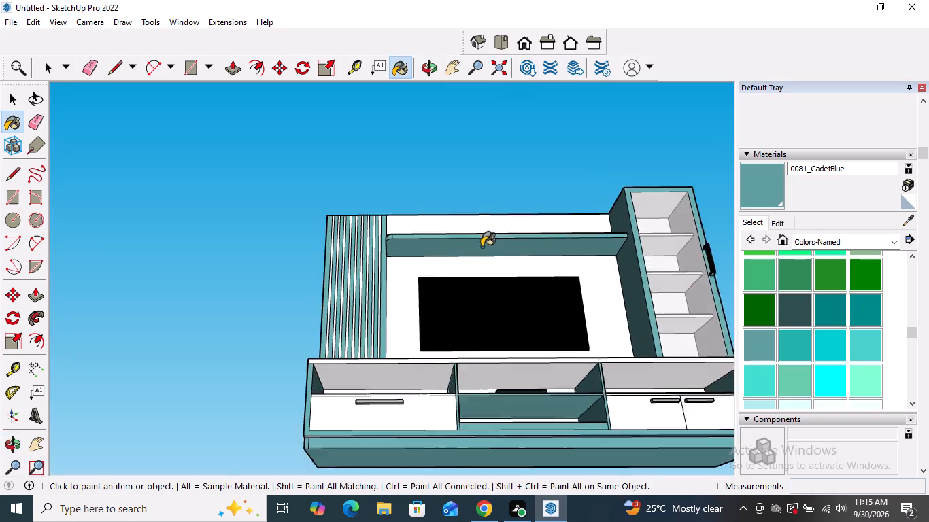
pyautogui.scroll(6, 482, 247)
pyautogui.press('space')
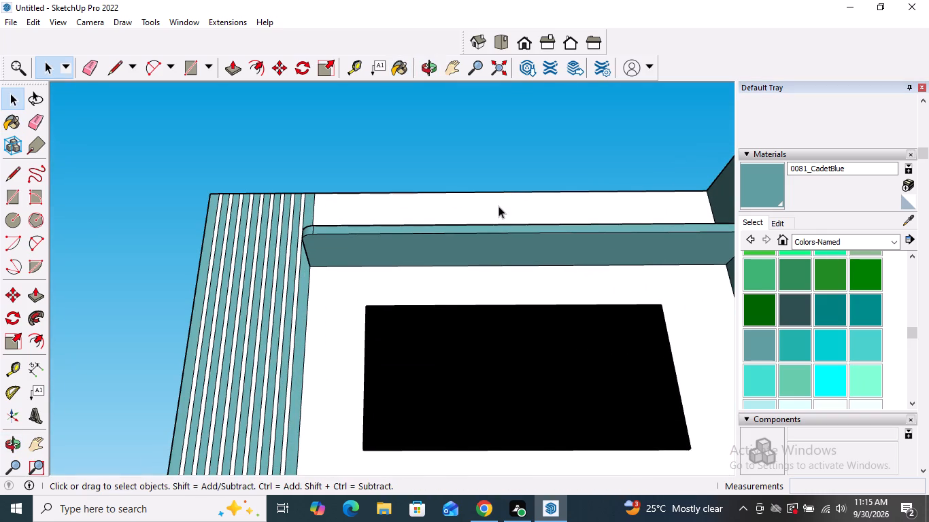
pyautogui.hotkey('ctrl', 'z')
# Examine the whole TV unit from the front, above and below, checking the shelf and compartment colours.
pyautogui.scroll(-3, 499, 205)
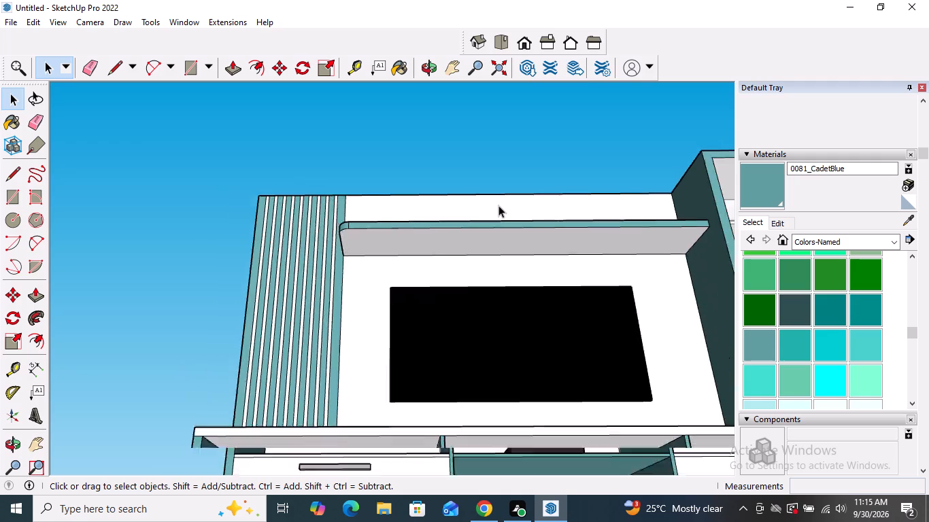
pyautogui.scroll(-6, 499, 205)
pyautogui.moveTo(464, 279); pyautogui.dragTo(560, 412, button='middle')
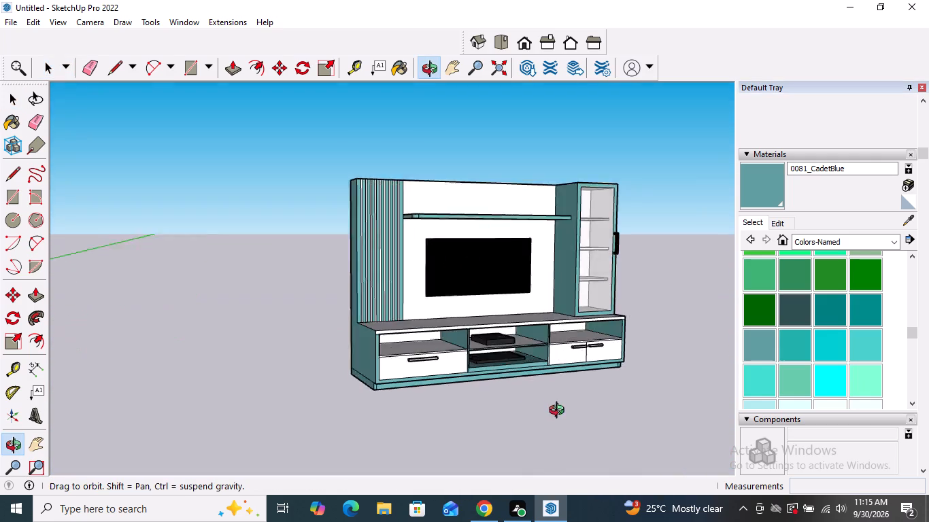
pyautogui.moveTo(560, 412); pyautogui.dragTo(580, 462, button='middle')
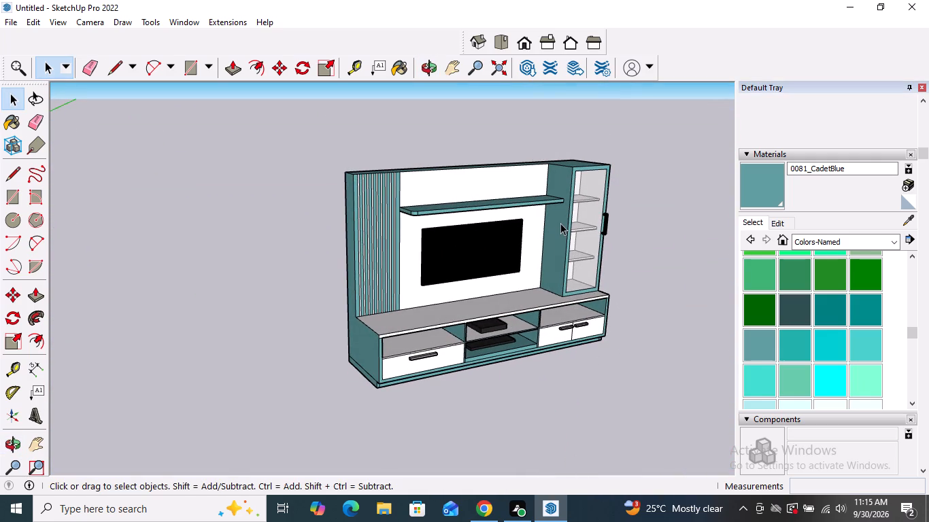
pyautogui.moveTo(560, 223); pyautogui.dragTo(557, 98, button='middle')
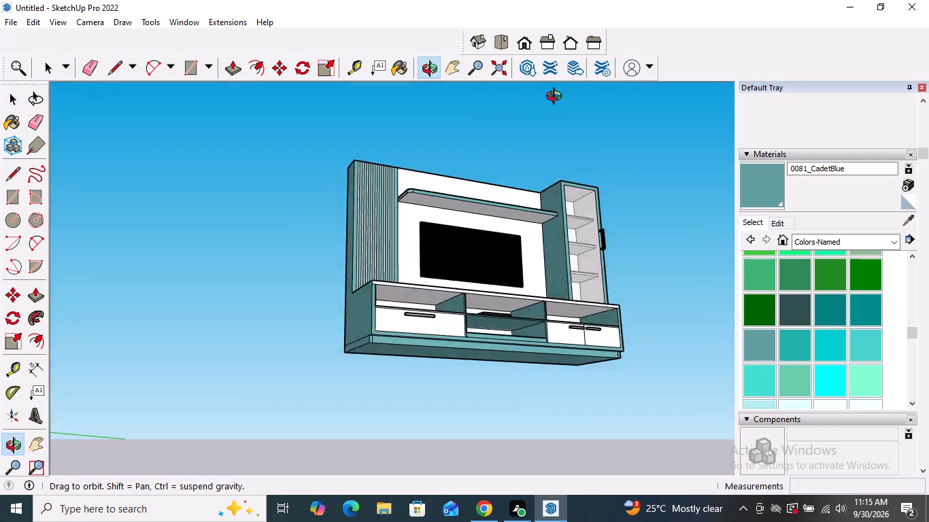
pyautogui.moveTo(557, 98); pyautogui.dragTo(397, 254, button='middle')
pyautogui.scroll(3, 473, 327)
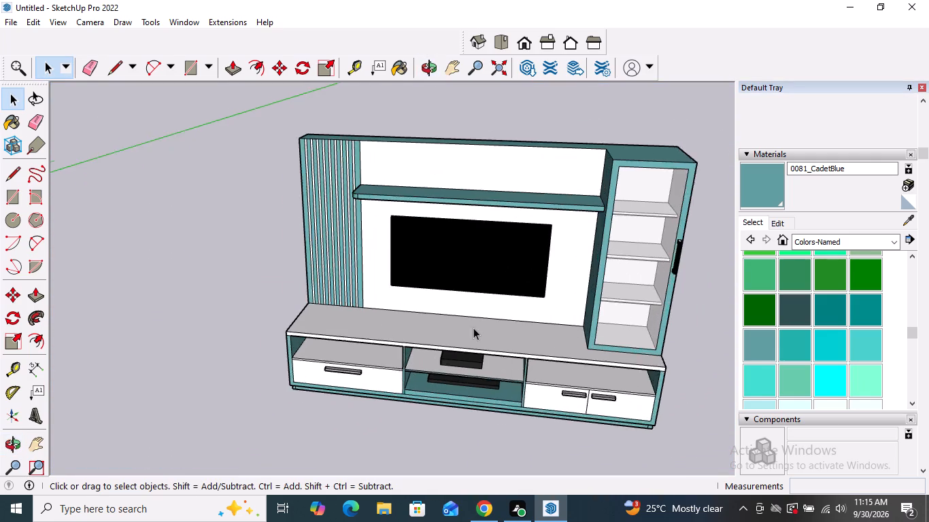
pyautogui.scroll(1, 473, 328)
pyautogui.scroll(-3, 490, 309)
pyautogui.moveTo(474, 326); pyautogui.dragTo(610, 280, button='middle')
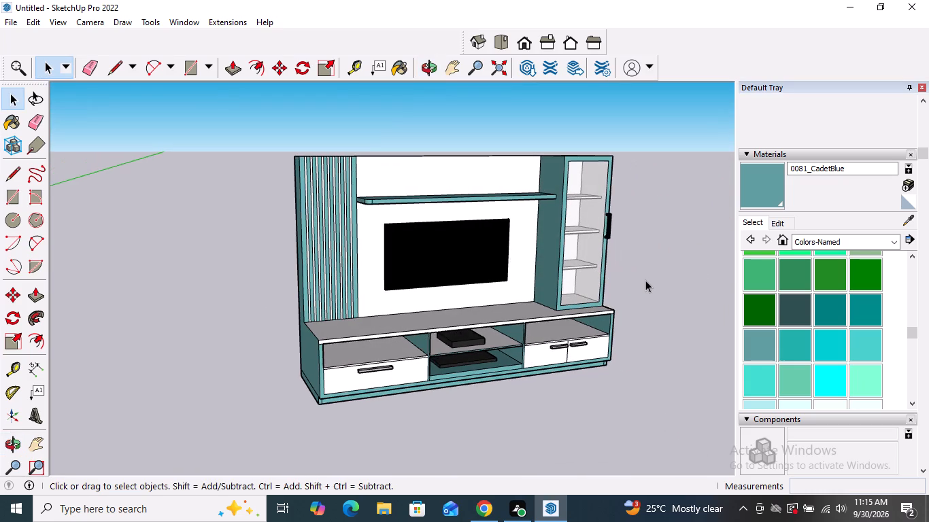
# Save the model in Documents as a SketchUp model, entering a file name that begins "Moder Blue & White Tv".
pyautogui.hotkey('ctrl', 's')
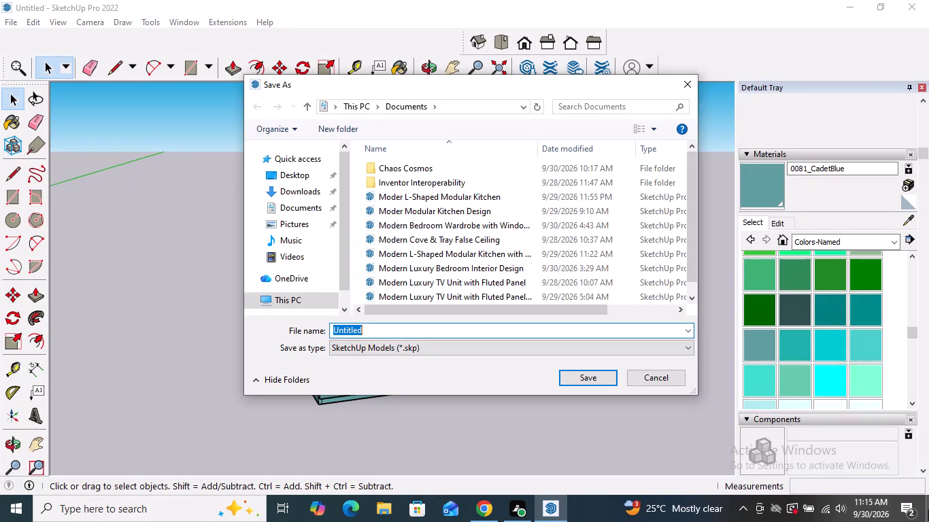
pyautogui.scroll(-3, 928, 510)
pyautogui.press('BackSpace')
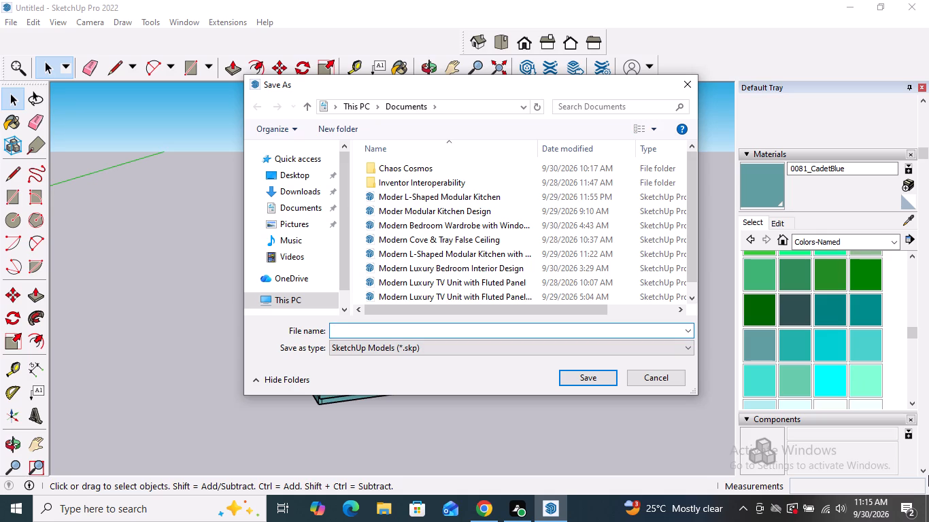
pyautogui.press('m')
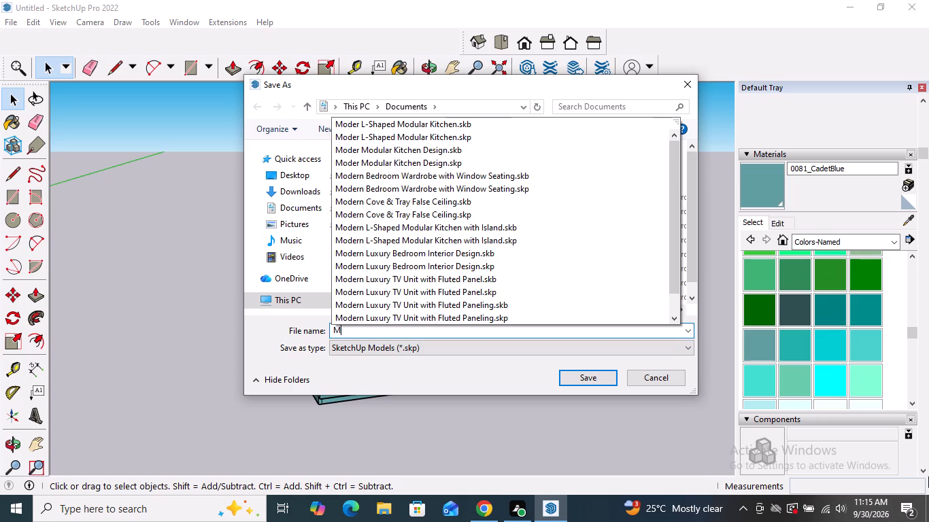
pyautogui.write('oder')
pyautogui.press('space')
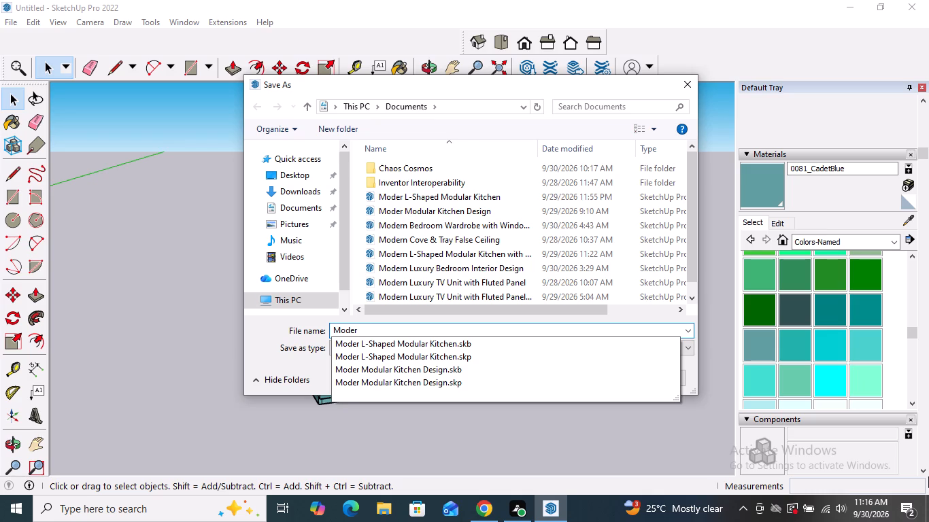
pyautogui.press('b')
pyautogui.press('l')
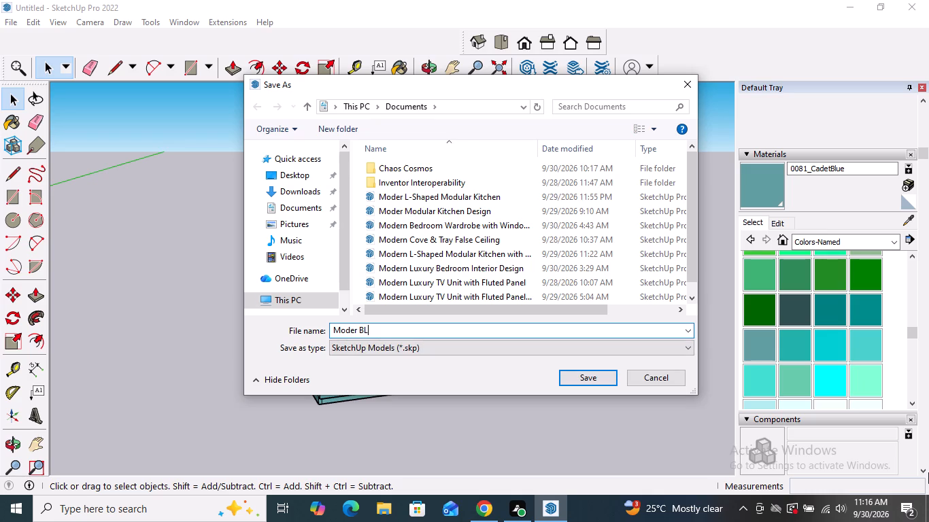
pyautogui.write('UE')
pyautogui.press('BackSpace')
pyautogui.press('BackSpace')
pyautogui.press('BackSpace')
pyautogui.press('l')
pyautogui.press('u')
pyautogui.press('e')
pyautogui.press('space')
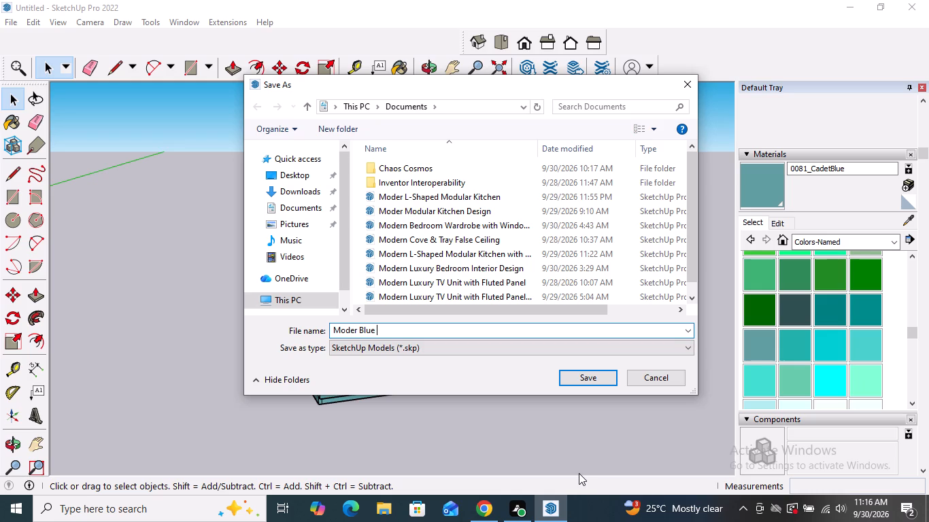
pyautogui.hotkey('shift', '&')
pyautogui.press('space')
pyautogui.press('h')
pyautogui.press('i')
pyautogui.write('te')
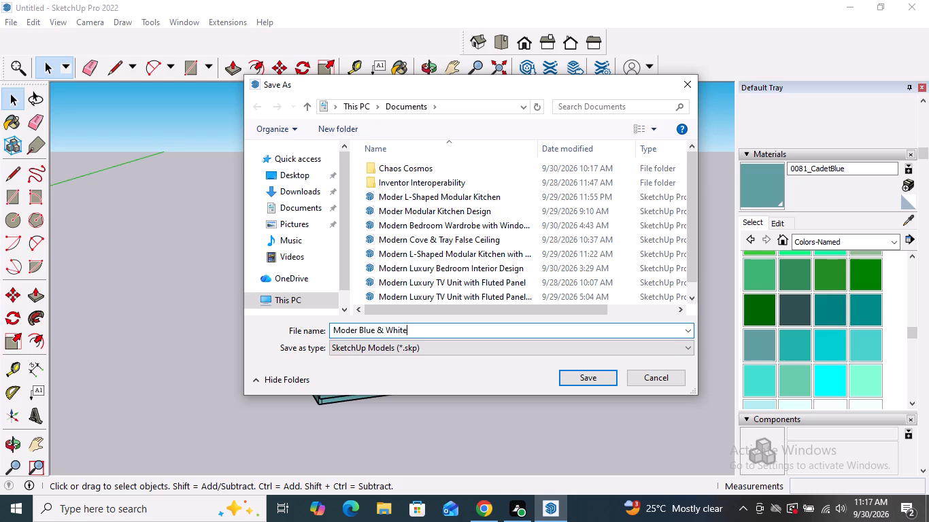
pyautogui.press('space')
pyautogui.press('t')
pyautogui.write('v')
pyautogui.press('space')
# Complete the file name as "Moder Blue & White TV Unit Design" and save the SketchUp model in Documents.
pyautogui.press('BackSpace')
pyautogui.press('BackSpace')
pyautogui.press('v')
pyautogui.press('space')
pyautogui.press('u')
pyautogui.press('BackSpace')
pyautogui.press('u')
pyautogui.press('n')
pyautogui.write('it')
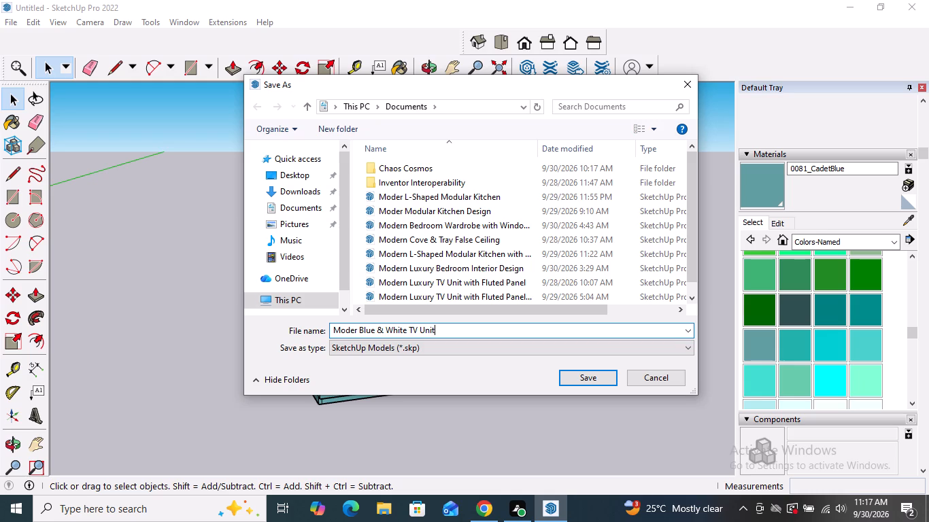
pyautogui.press('space')
pyautogui.press('d')
pyautogui.write('esi')
pyautogui.write('gn')
pyautogui.click(579, 381)
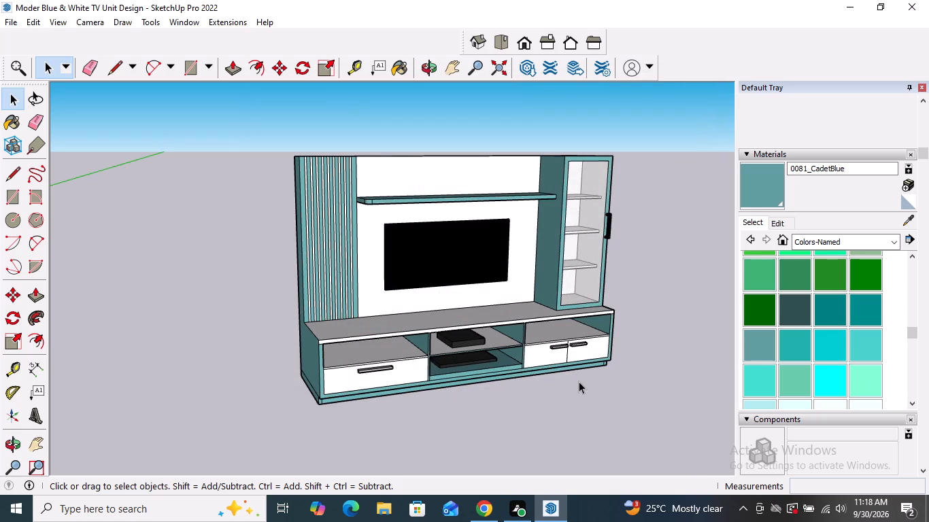
pyautogui.hotkey('ctrl', 's')
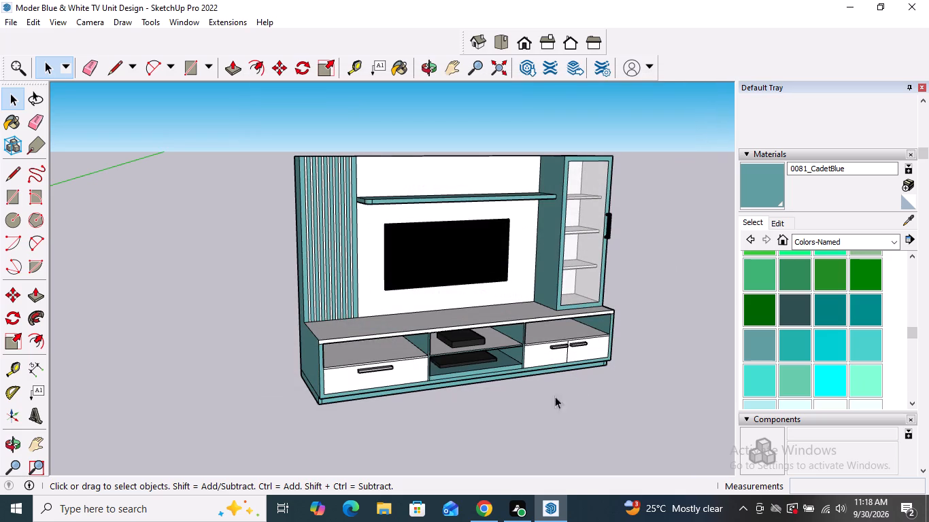